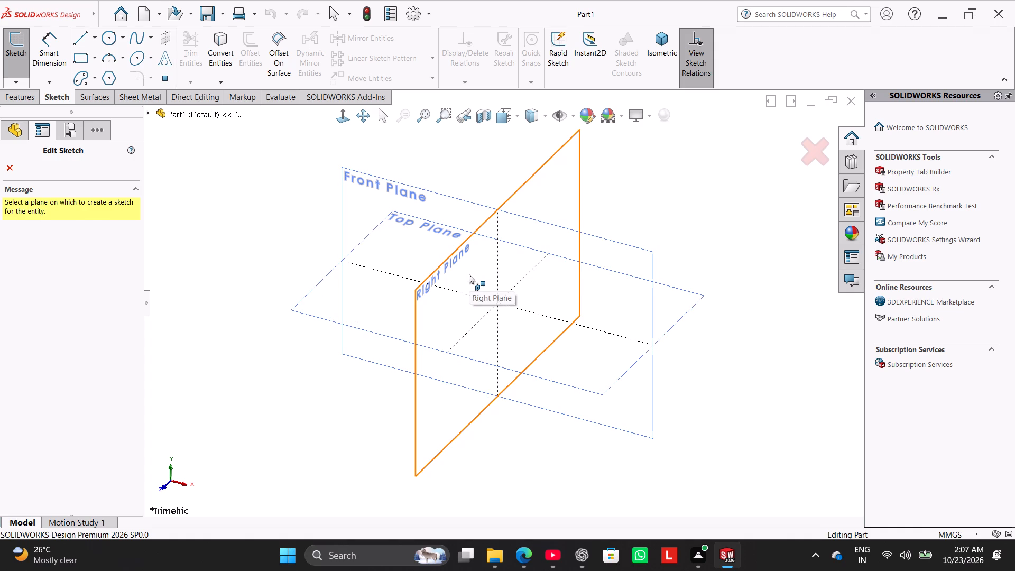
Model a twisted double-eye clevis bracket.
Start a sketch on the Front Plane and draw a circle of about 20 mm radius centred on the origin.
{"action": "left_click", "coordinate": [376, 201]}
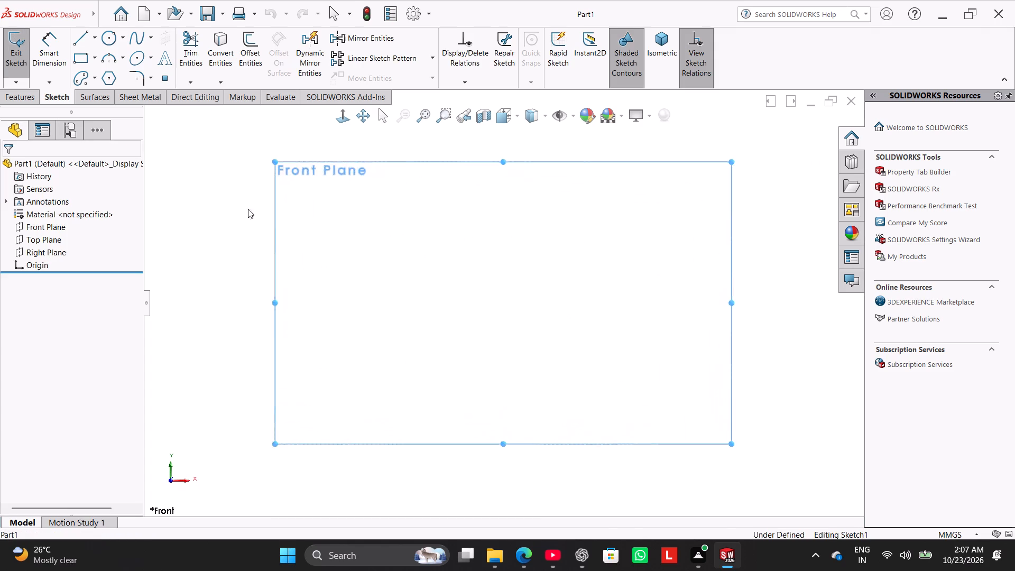
{"action": "left_click", "coordinate": [206, 164]}
{"action": "left_click", "coordinate": [110, 34]}
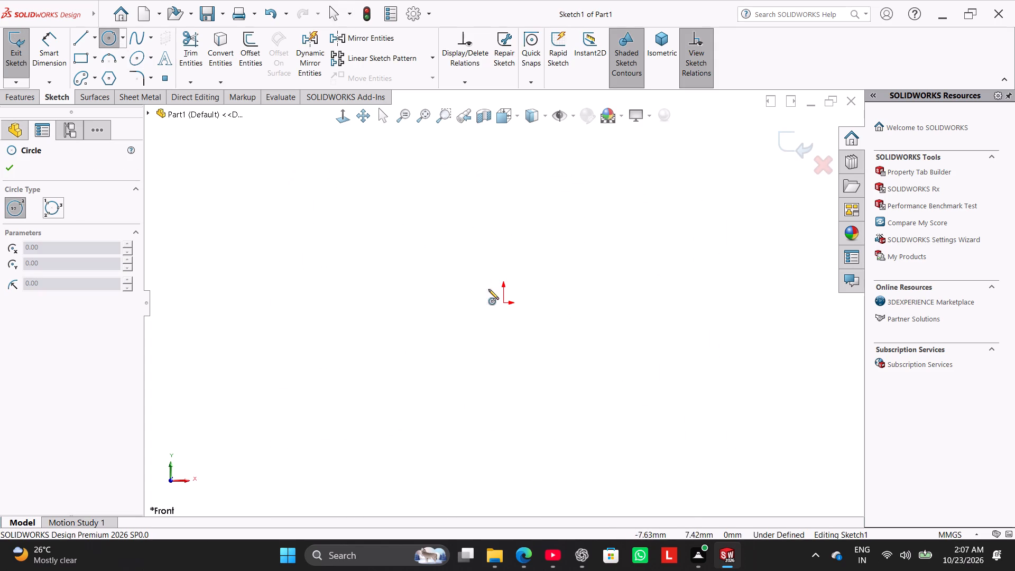
{"action": "left_click", "coordinate": [503, 301]}
{"action": "left_click", "coordinate": [527, 349]}
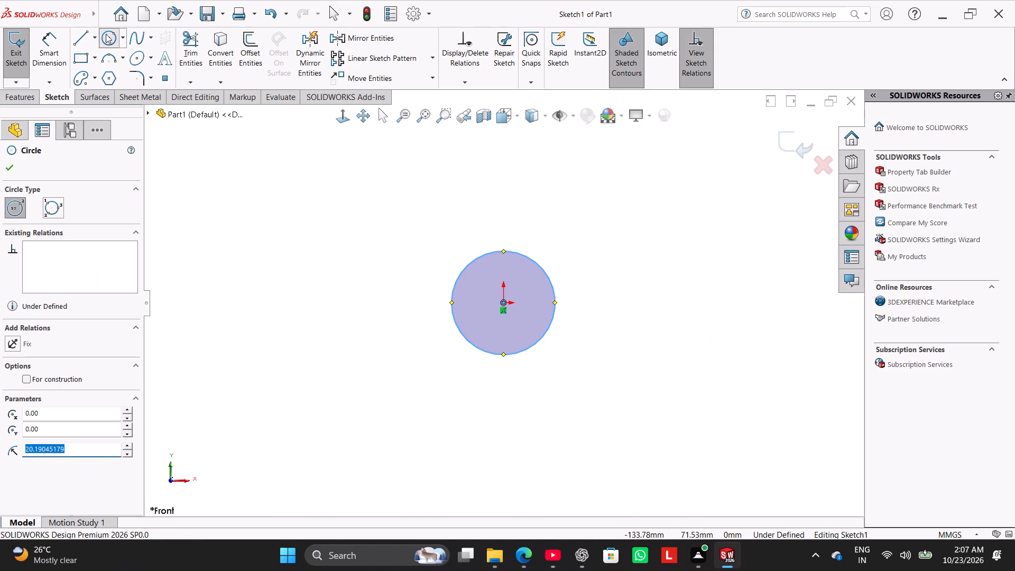
Sketch an outer profile around the circle: vertical line about 49 mm, lower line about 37 mm, tangent arc, and horizontal upper line.
{"action": "left_click", "coordinate": [80, 36]}
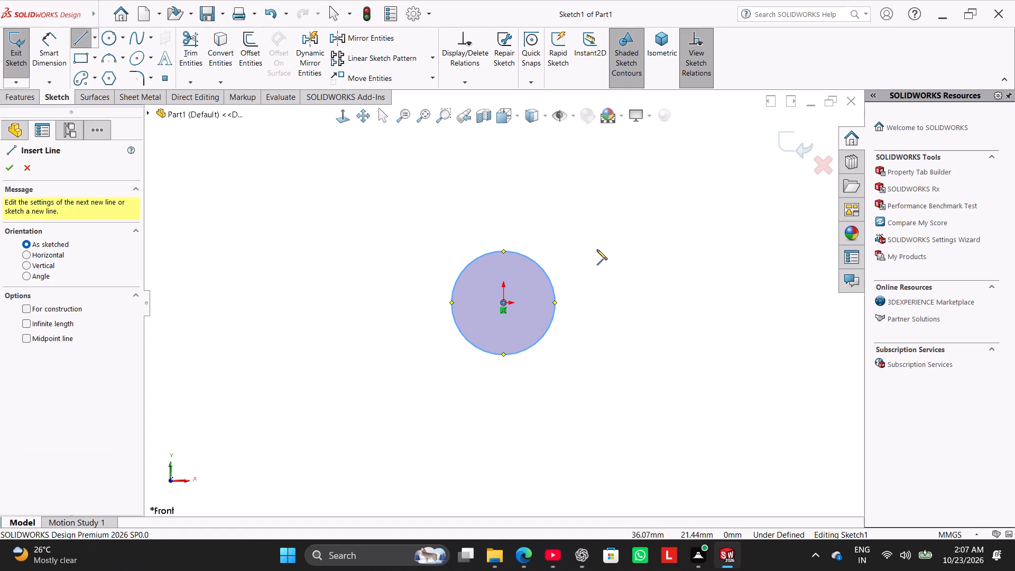
{"action": "left_click", "coordinate": [597, 250]}
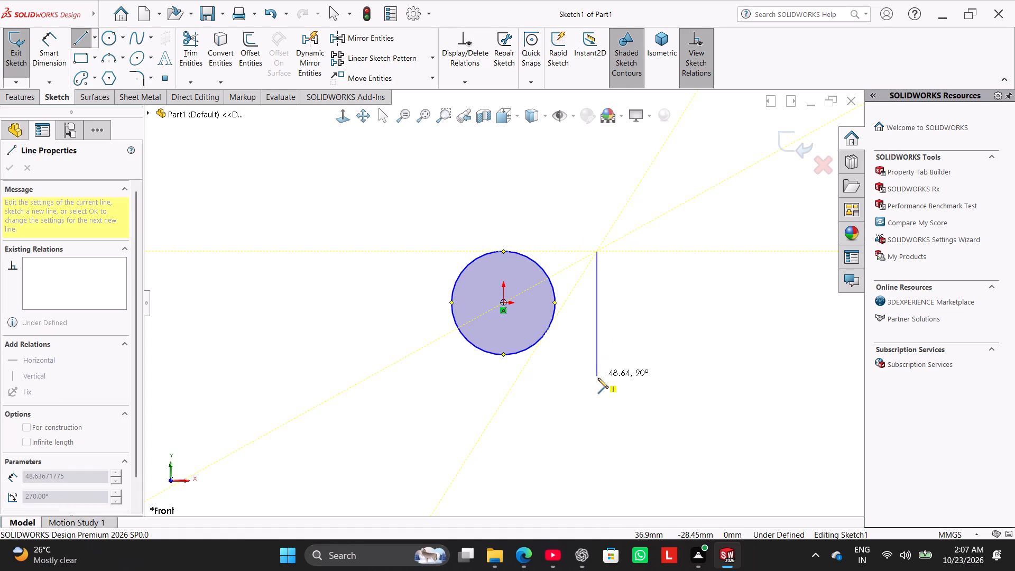
{"action": "left_click", "coordinate": [598, 378]}
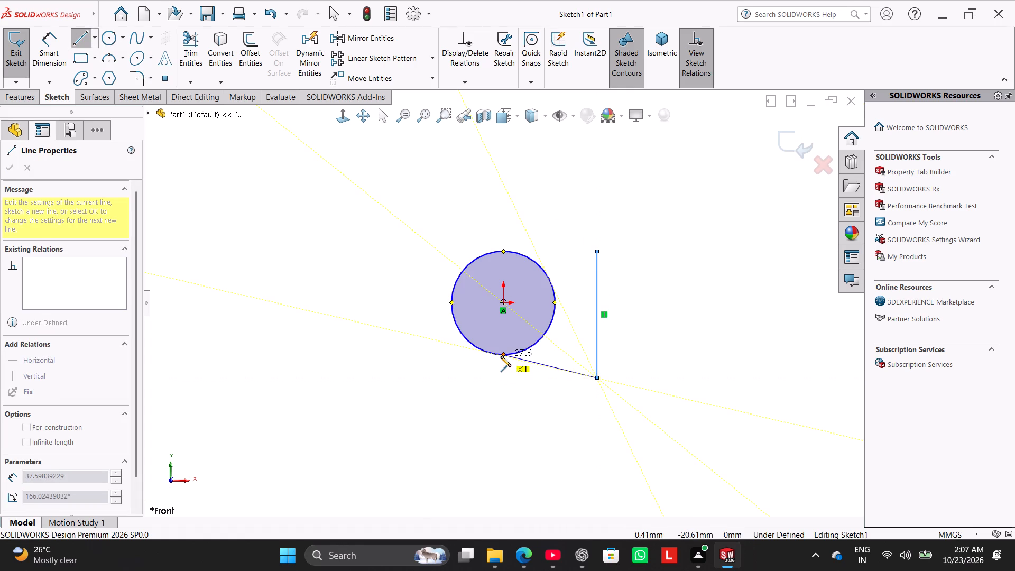
{"action": "left_click", "coordinate": [506, 383]}
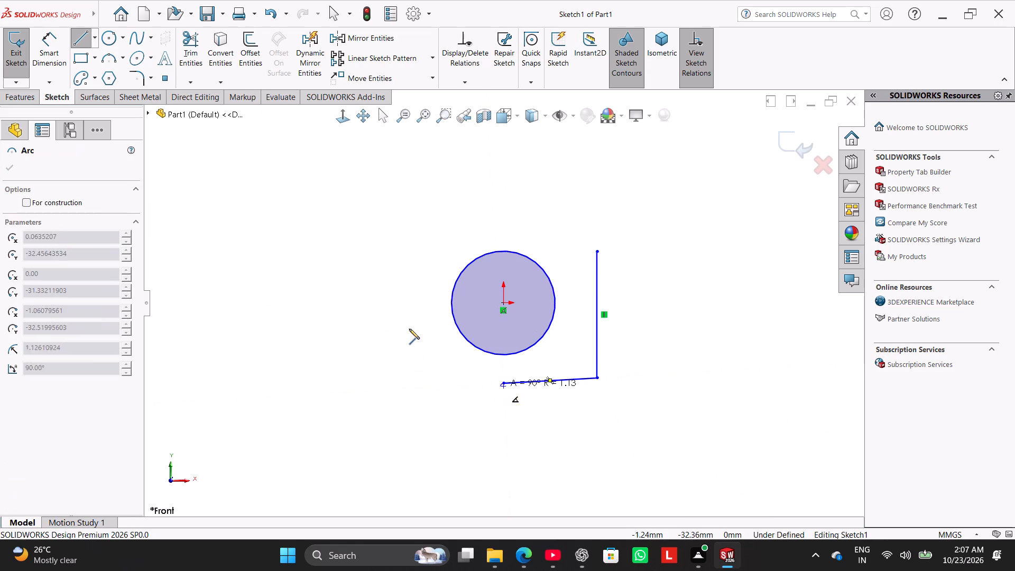
{"action": "left_click", "coordinate": [502, 231]}
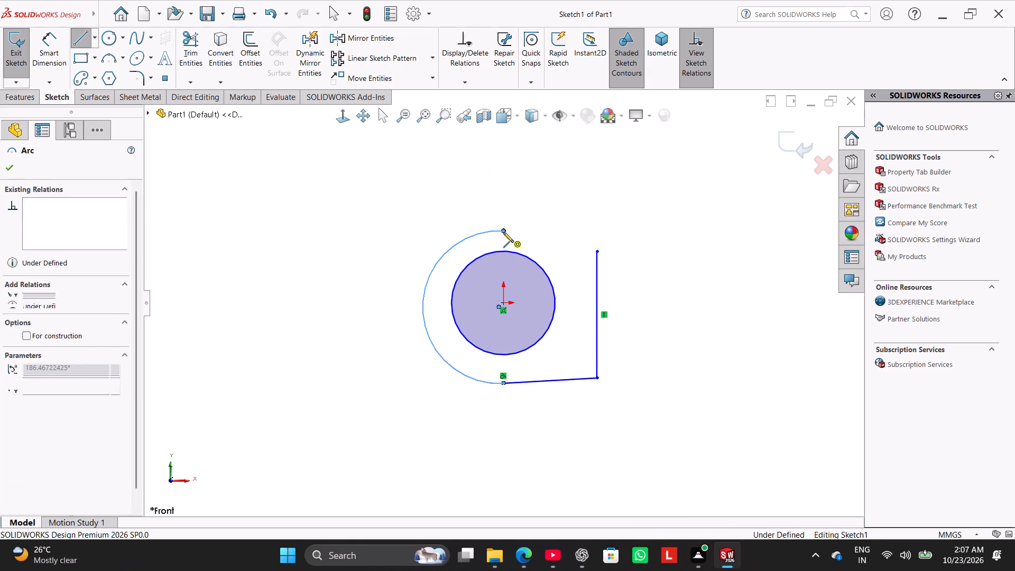
{"action": "left_click", "coordinate": [597, 230]}
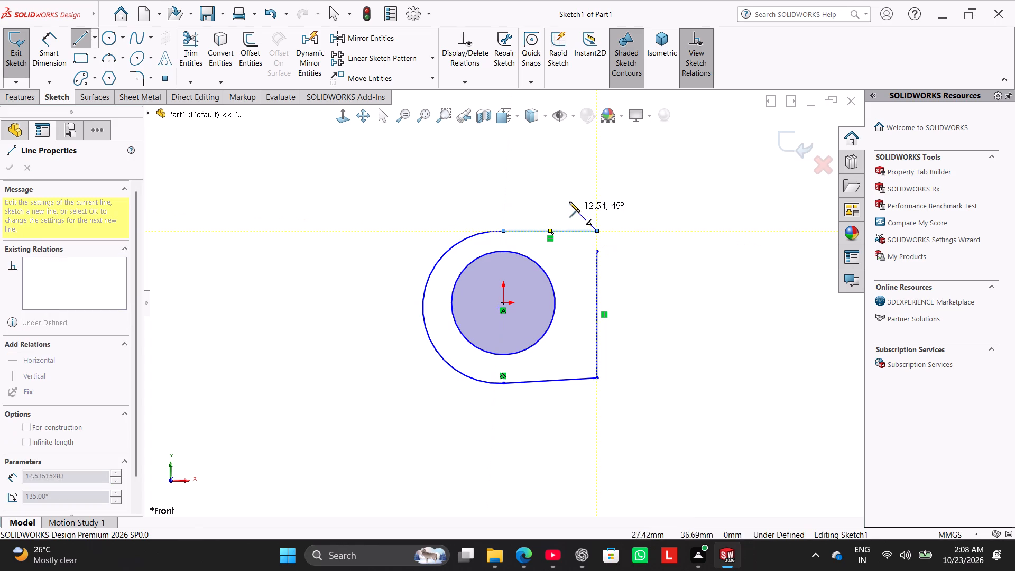
{"action": "right_click", "coordinate": [568, 202]}
{"action": "left_click", "coordinate": [586, 211]}
Close the outer profile by joining the vertical line's upper endpoint to the free end of the upper horizontal line.
{"action": "scroll", "coordinate": [642, 275], "scroll_direction": "down", "scroll_amount": 3}
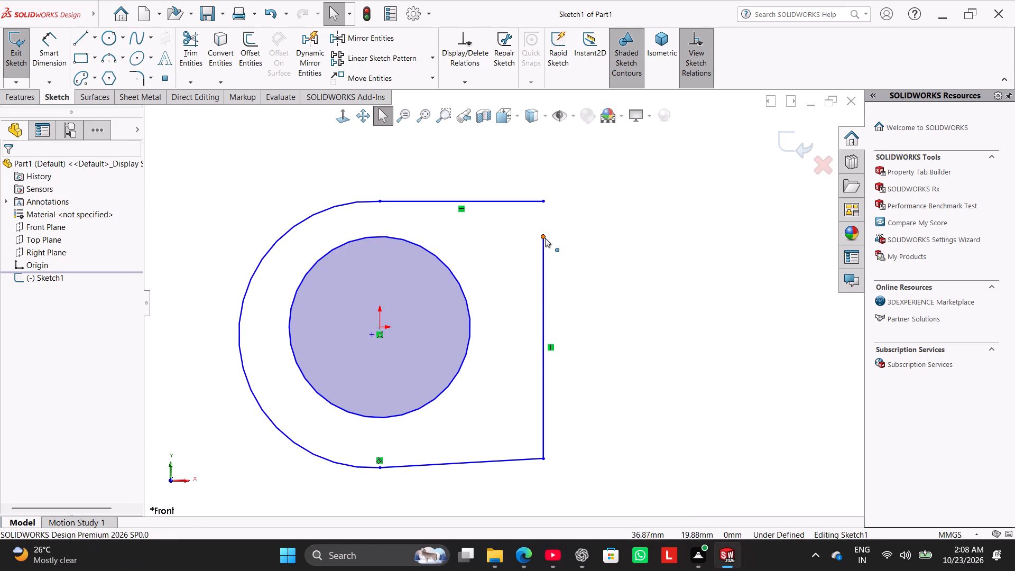
{"action": "left_click_drag", "start_coordinate": [544, 237], "coordinate": [546, 204], "text": "ctrl"}
{"action": "left_click", "coordinate": [570, 247]}
{"action": "left_click_drag", "start_coordinate": [545, 236], "coordinate": [545, 204]}
{"action": "left_click", "coordinate": [584, 238]}
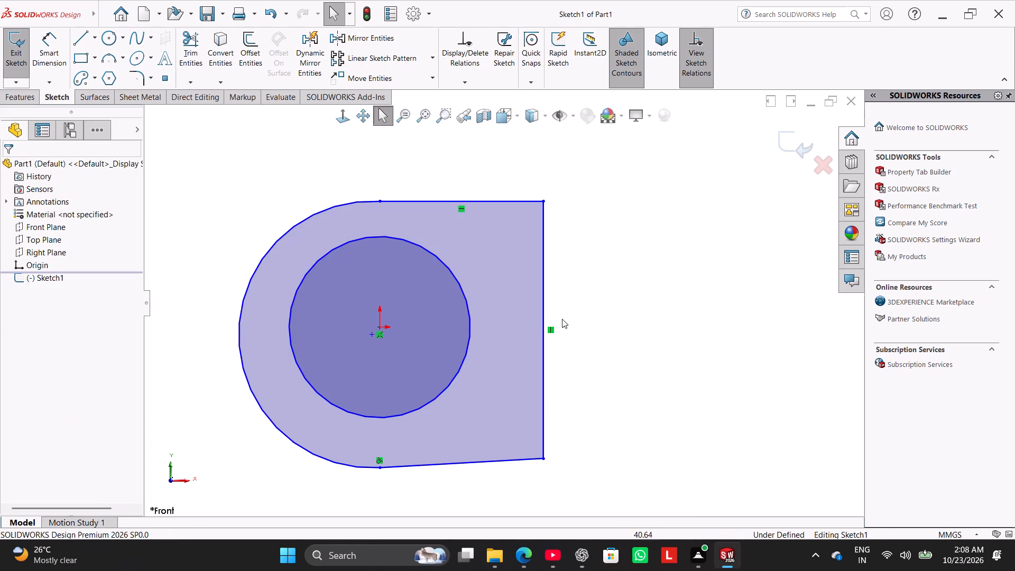
Add a Horizontal relation to the slightly slanted lower line of the outer profile.
{"action": "scroll", "coordinate": [562, 319], "scroll_direction": "up", "scroll_amount": 1}
{"action": "right_click", "coordinate": [501, 432]}
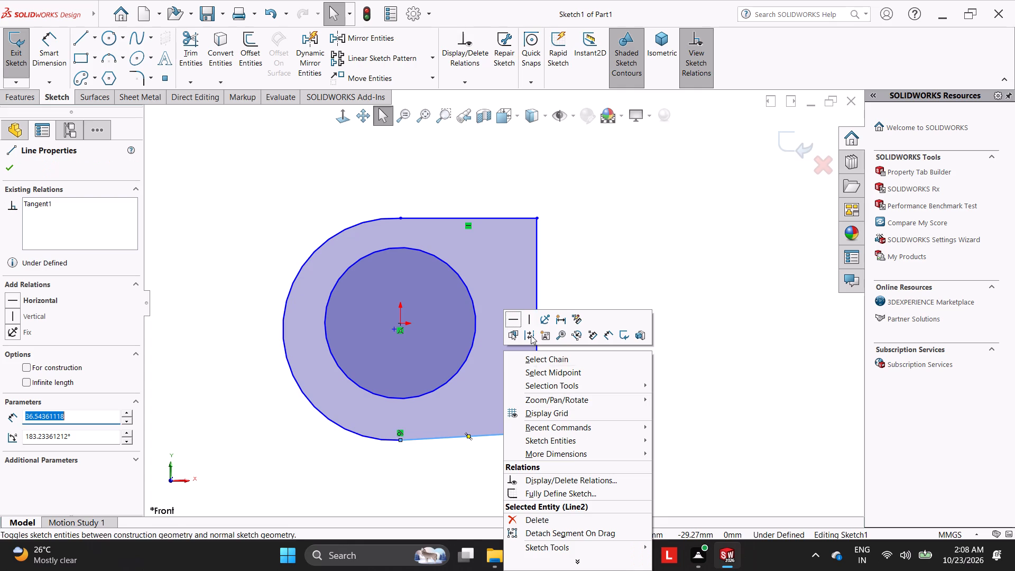
{"action": "left_click", "coordinate": [513, 317]}
{"action": "left_click", "coordinate": [597, 254]}
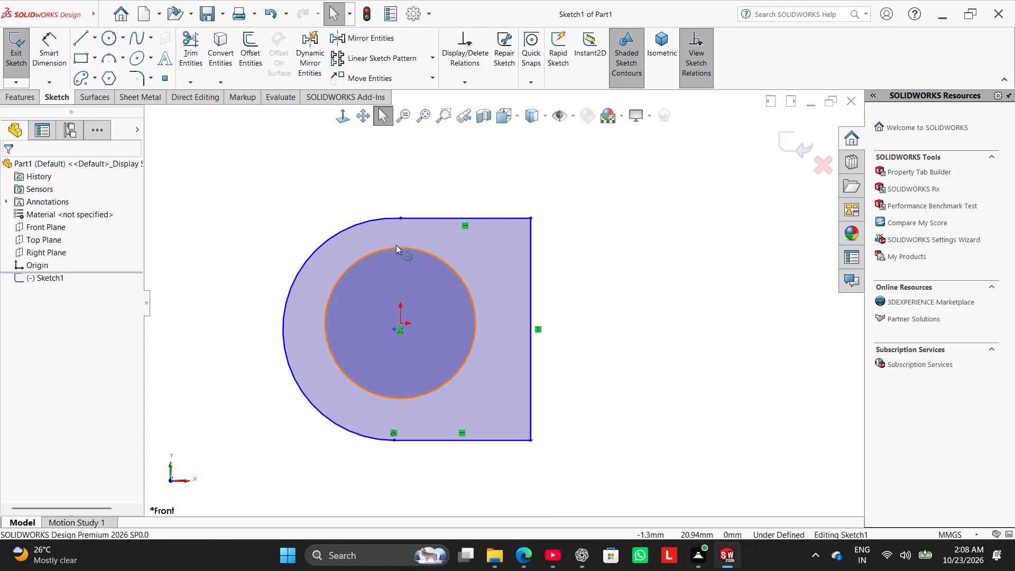
Add Vertical relations aligning the arc's upper and lower endpoints with the circle's centre at the origin.
{"action": "left_click", "coordinate": [401, 218], "text": "ctrl"}
{"action": "left_click", "coordinate": [400, 322], "text": "ctrl"}
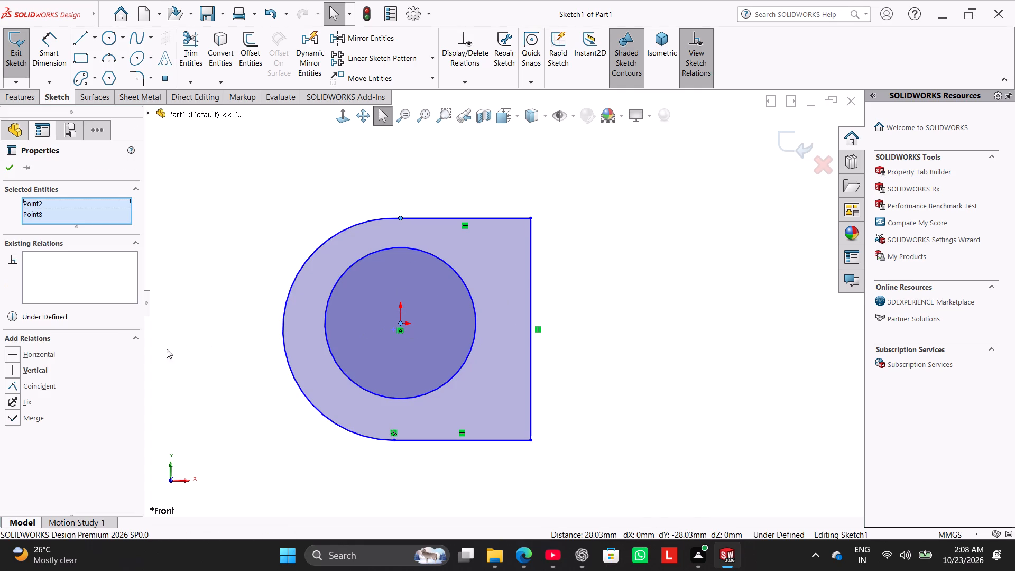
{"action": "left_click", "coordinate": [45, 367]}
{"action": "left_click", "coordinate": [205, 338]}
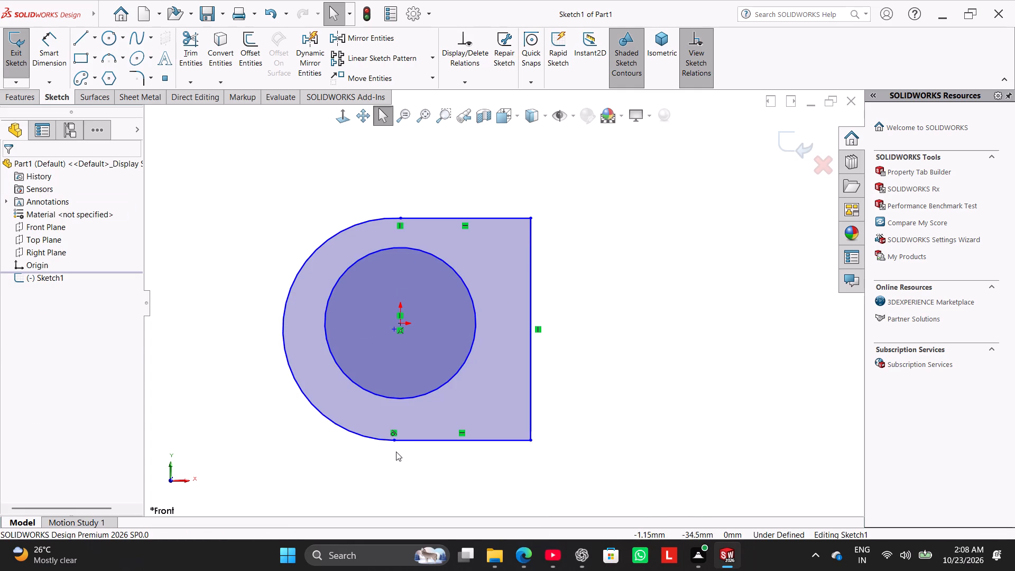
{"action": "left_click", "coordinate": [394, 439], "text": "ctrl"}
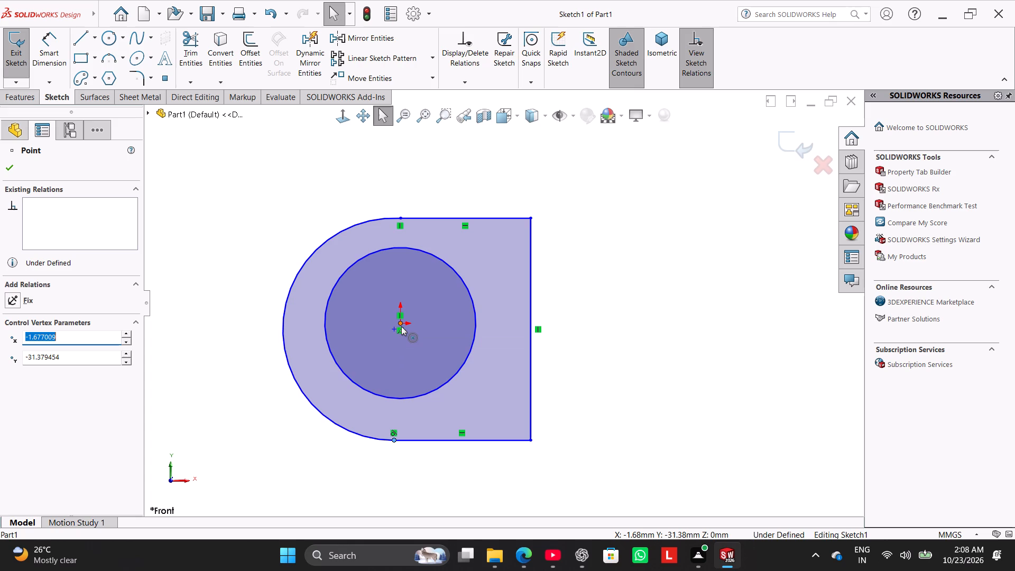
{"action": "left_click", "coordinate": [401, 326], "text": "ctrl"}
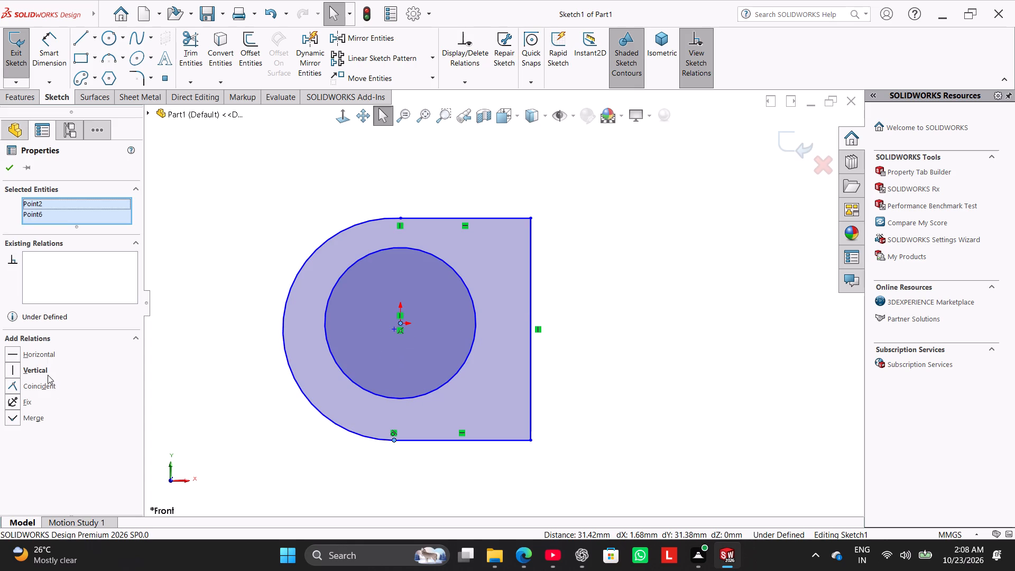
{"action": "left_click", "coordinate": [40, 371]}
{"action": "left_click", "coordinate": [280, 385]}
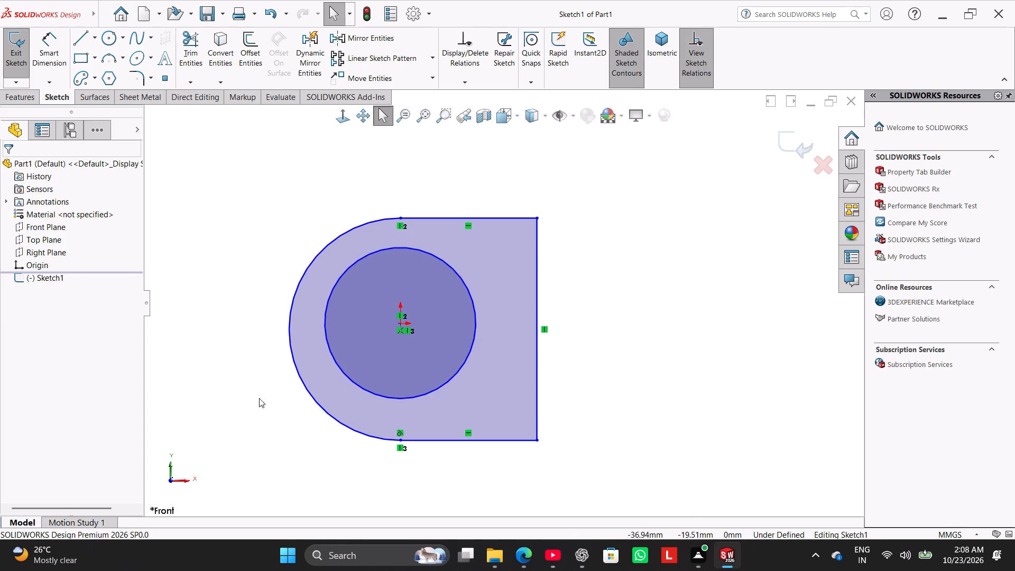
Dimension the inner circle's diameter with Smart Dimension and set it to 1 mm.
{"action": "left_click", "coordinate": [44, 58]}
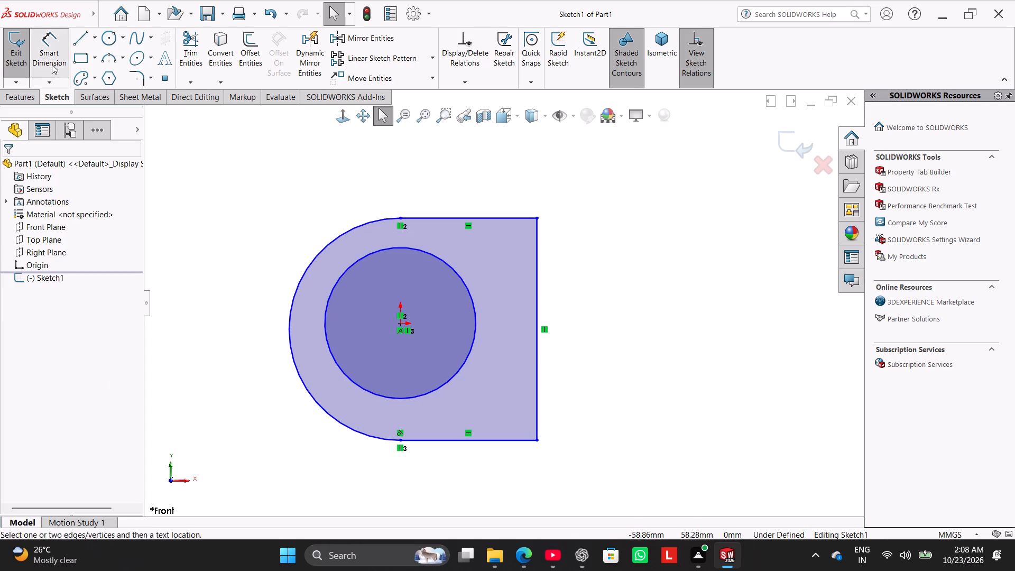
{"action": "left_click_drag", "start_coordinate": [330, 302], "coordinate": [328, 312]}
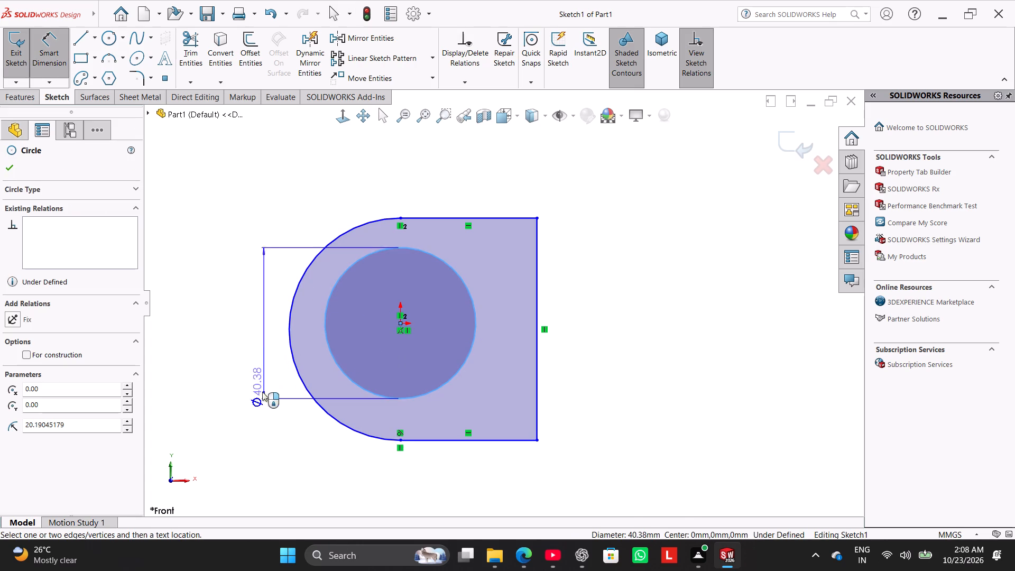
{"action": "left_click", "coordinate": [259, 422]}
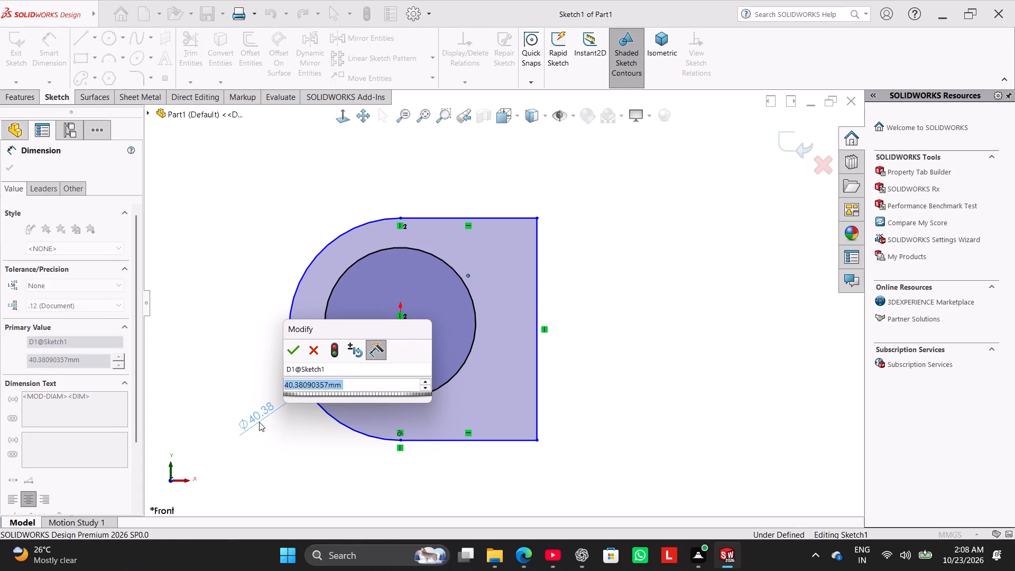
{"action": "key", "text": "1"}
{"action": "key", "text": "Return"}
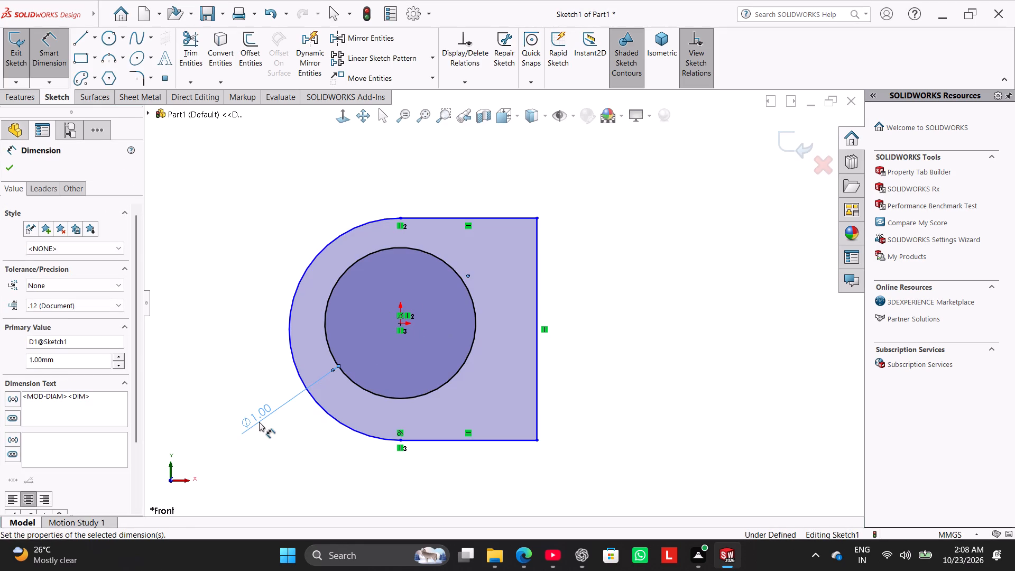
{"action": "left_click", "coordinate": [290, 456]}
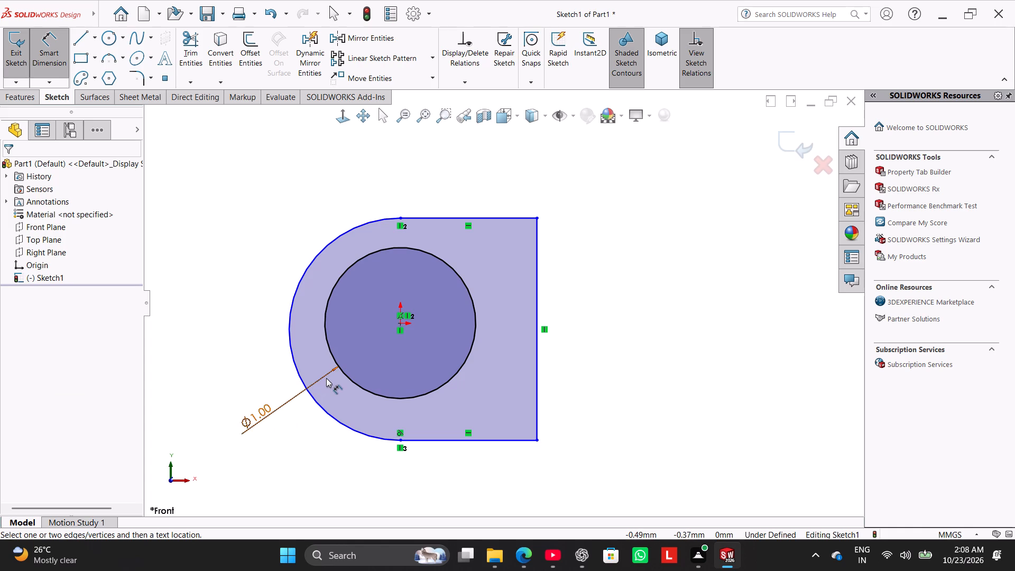
Dimension the outer arc's radius and set it to 1 mm.
{"action": "left_click", "coordinate": [298, 280]}
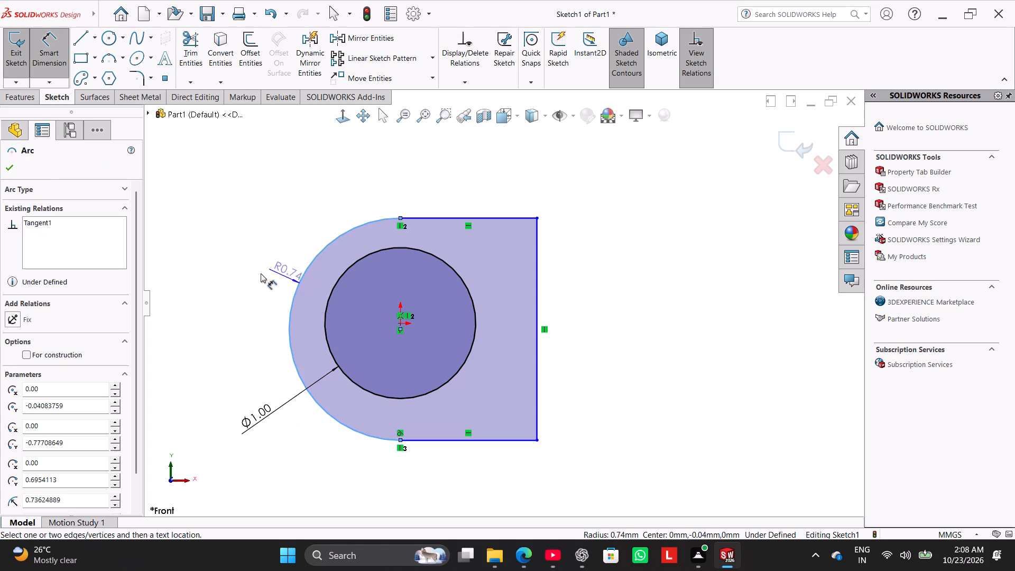
{"action": "left_click", "coordinate": [246, 254]}
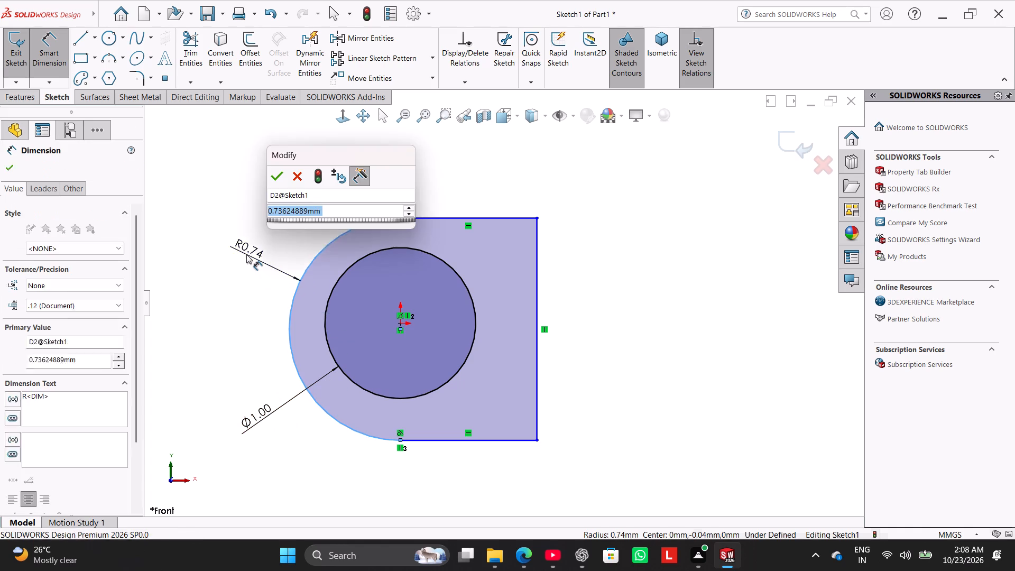
{"action": "key", "text": "1"}
{"action": "key", "text": "Return"}
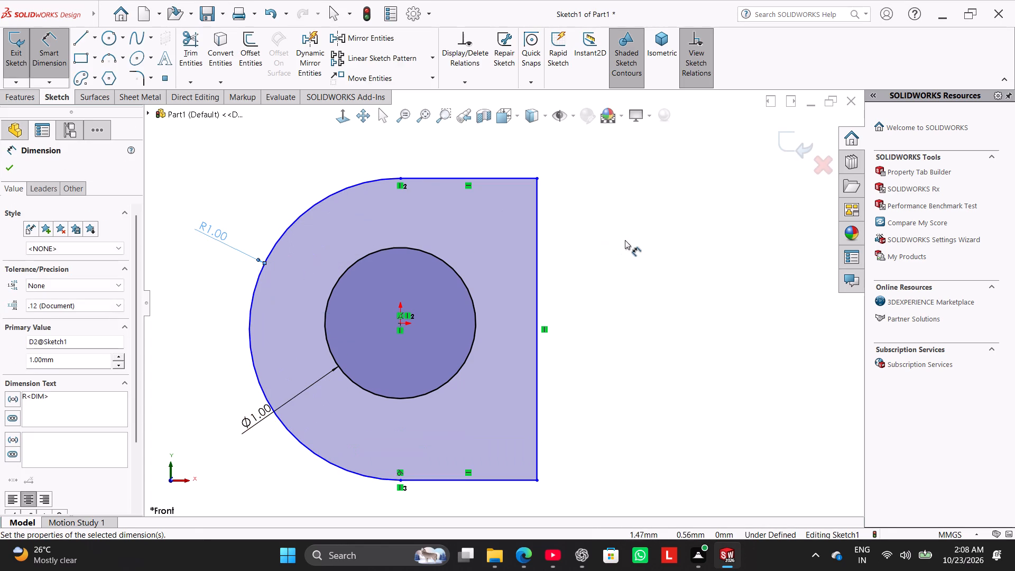
{"action": "right_click", "coordinate": [628, 240]}
{"action": "left_click", "coordinate": [687, 270]}
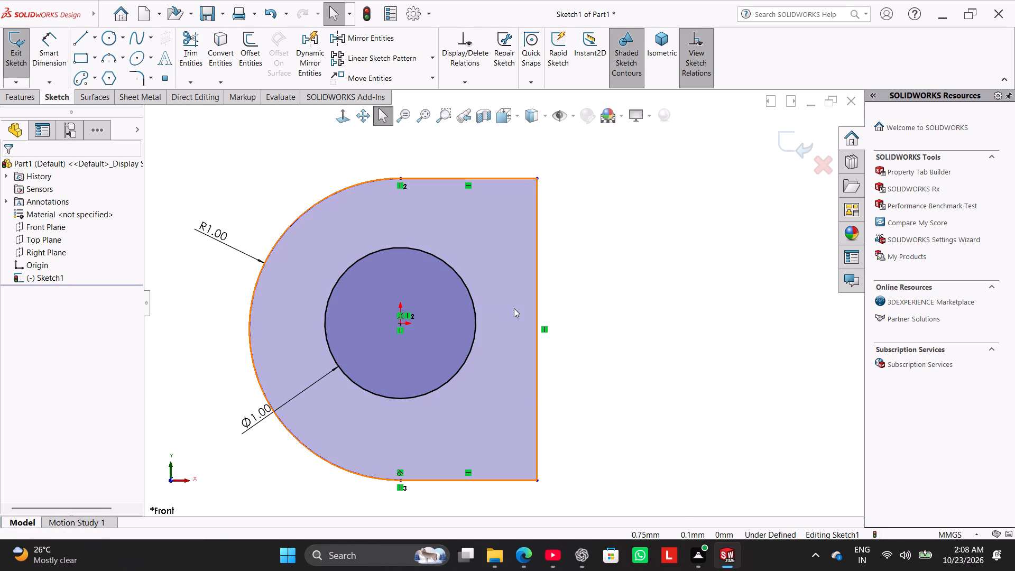
Dimension the profile's overall width from the arc's outer edge to the vertical line as 1 mm, placing the dimension above the profile.
{"action": "left_click", "coordinate": [56, 53], "text": "ctrl"}
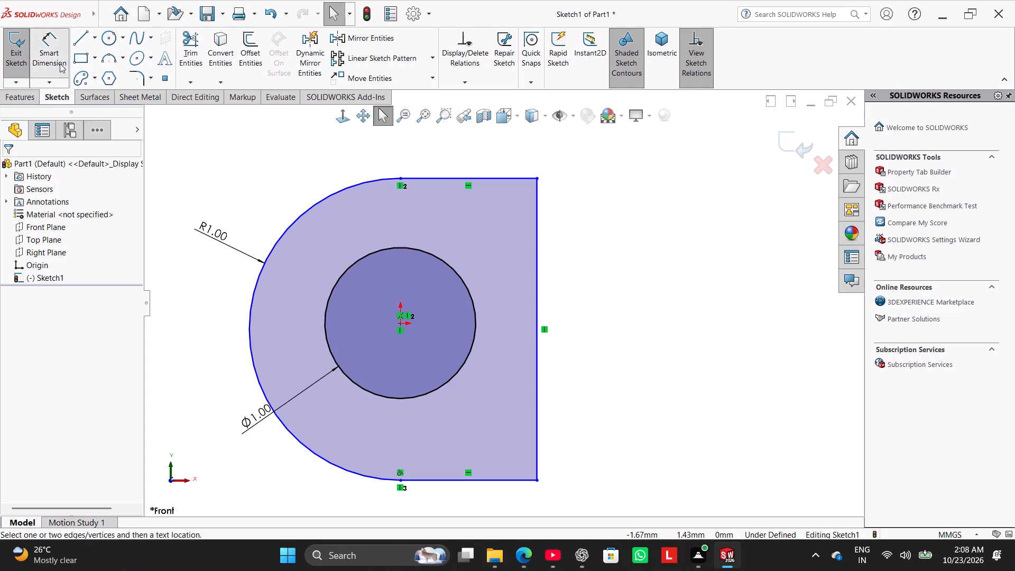
{"action": "left_click", "coordinate": [536, 381], "text": "shift"}
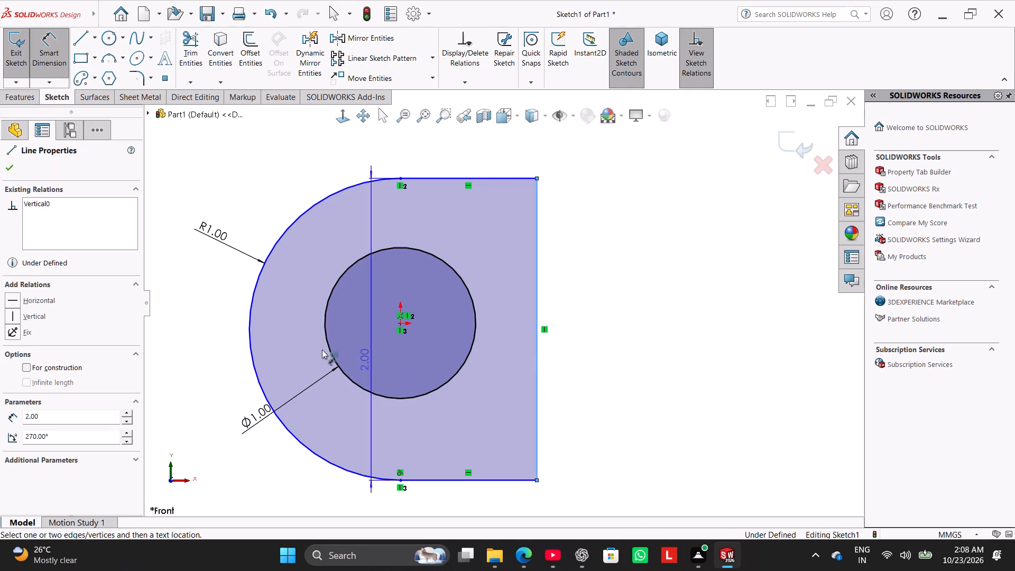
{"action": "left_click", "coordinate": [247, 331], "text": "shift"}
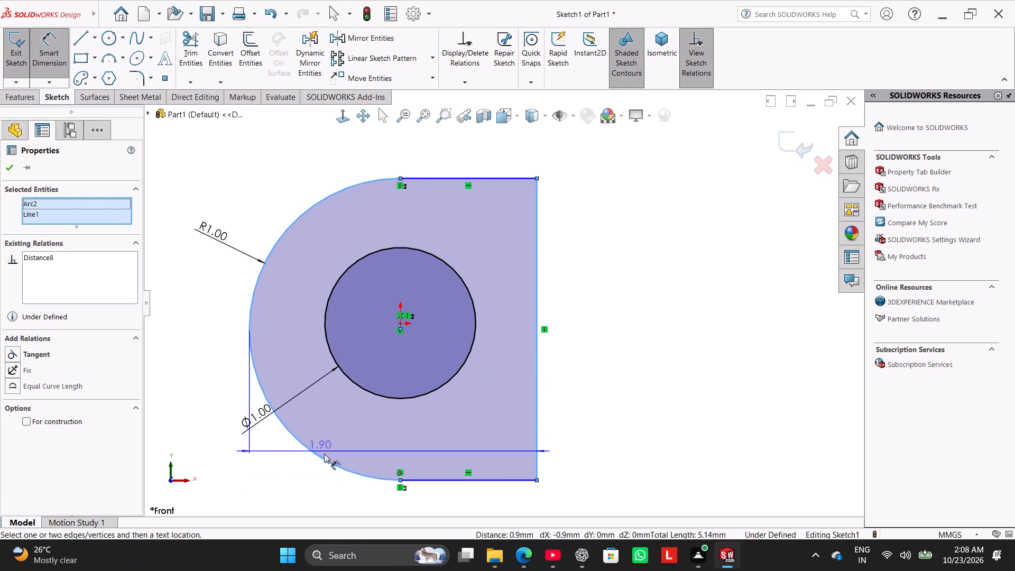
{"action": "scroll", "coordinate": [368, 489], "scroll_direction": "up", "scroll_amount": 2}
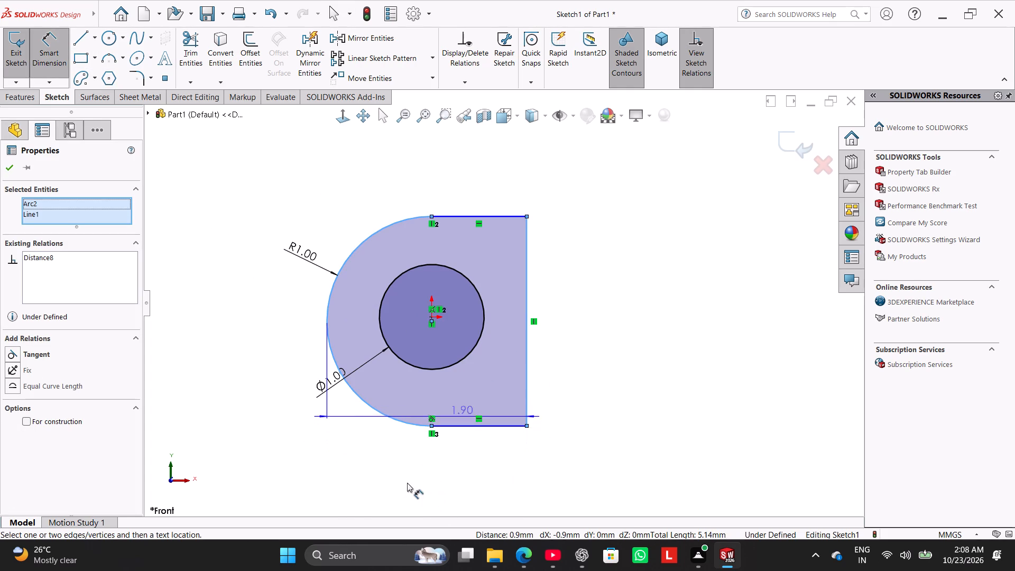
{"action": "left_click", "coordinate": [381, 209]}
{"action": "key", "text": "1"}
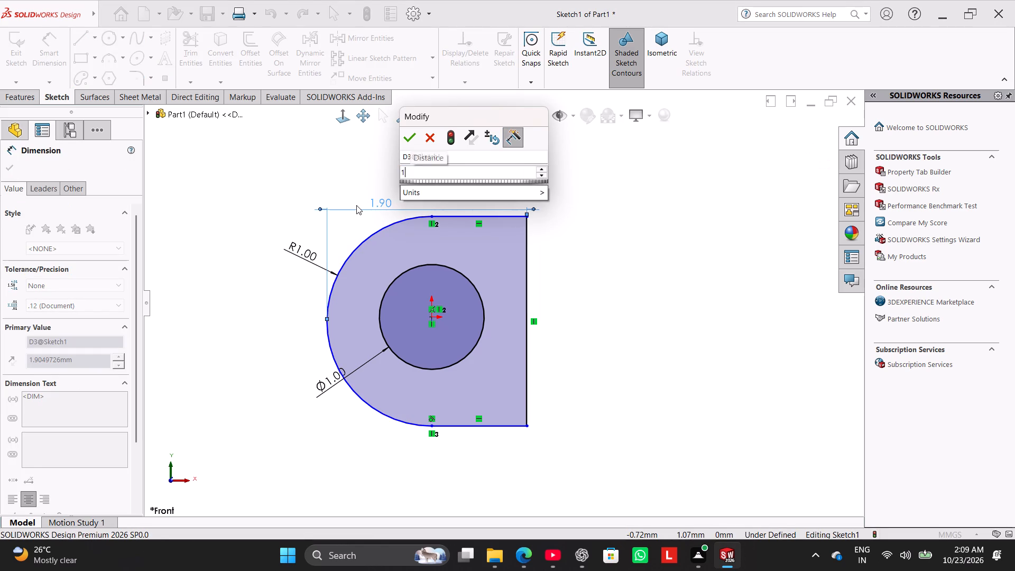
{"action": "key", "text": "Return"}
{"action": "right_click", "coordinate": [615, 210]}
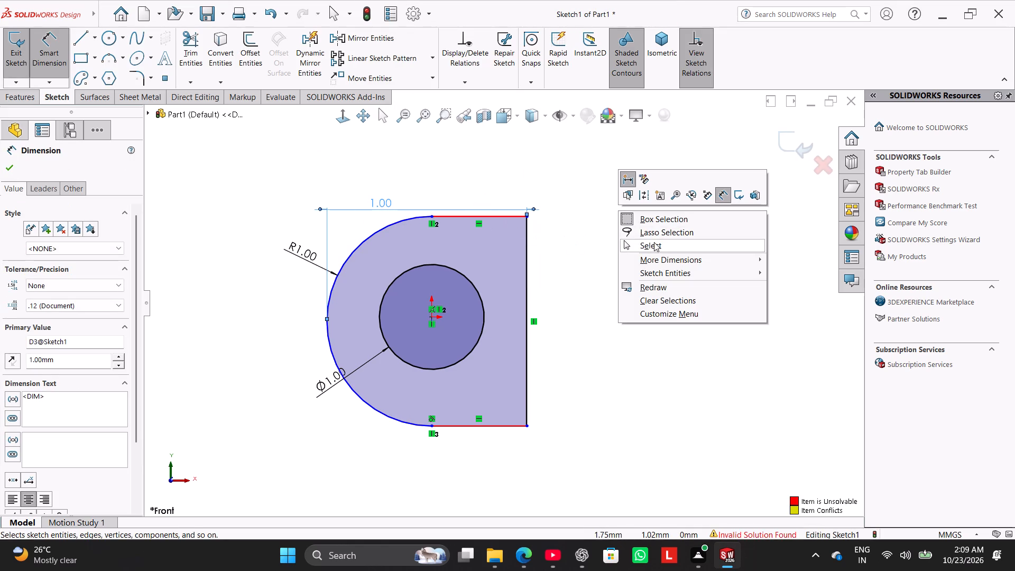
{"action": "left_click", "coordinate": [656, 245]}
{"action": "left_click", "coordinate": [617, 260]}
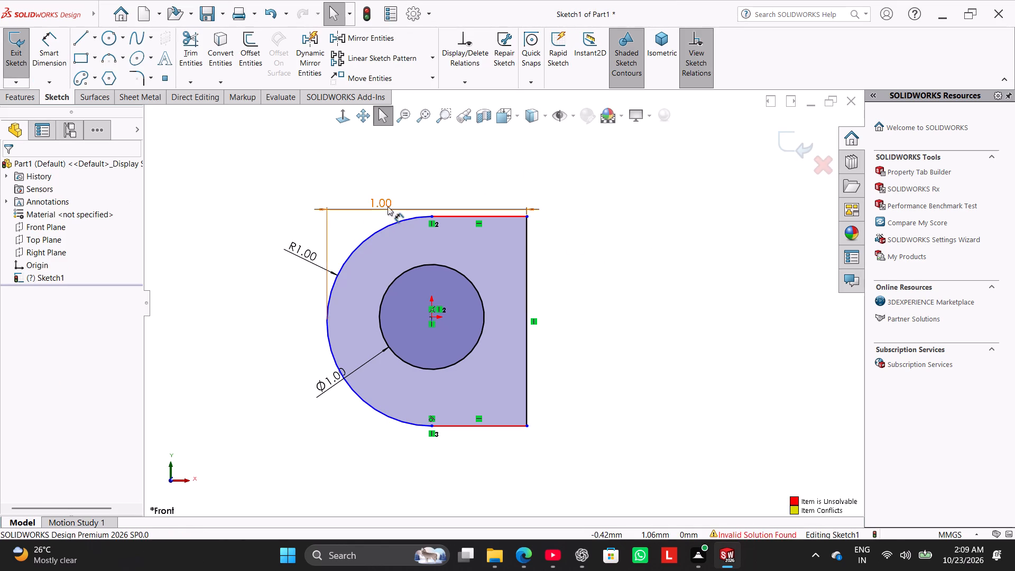
{"action": "left_click_drag", "start_coordinate": [387, 206], "coordinate": [410, 174]}
{"action": "left_click", "coordinate": [617, 246]}
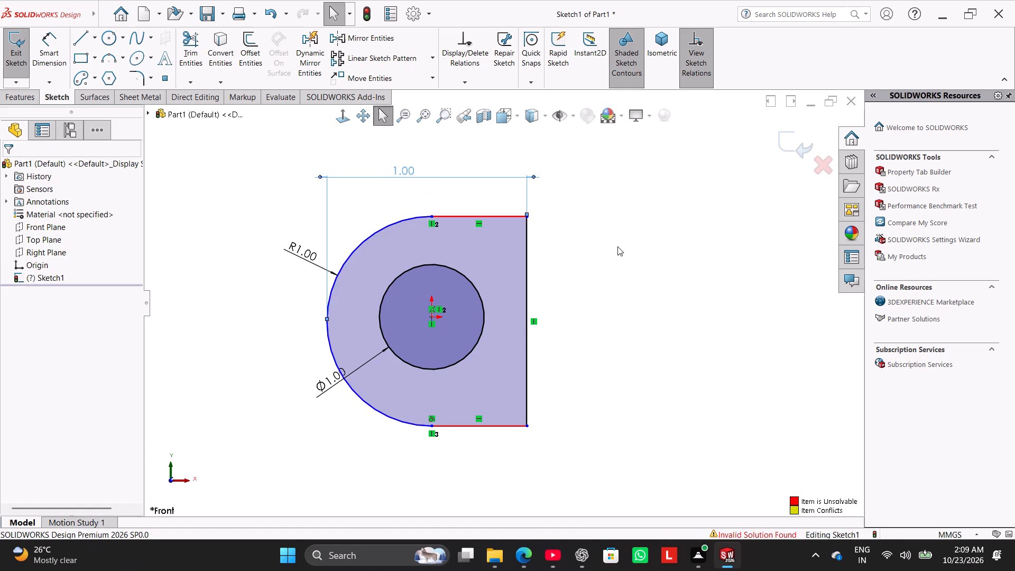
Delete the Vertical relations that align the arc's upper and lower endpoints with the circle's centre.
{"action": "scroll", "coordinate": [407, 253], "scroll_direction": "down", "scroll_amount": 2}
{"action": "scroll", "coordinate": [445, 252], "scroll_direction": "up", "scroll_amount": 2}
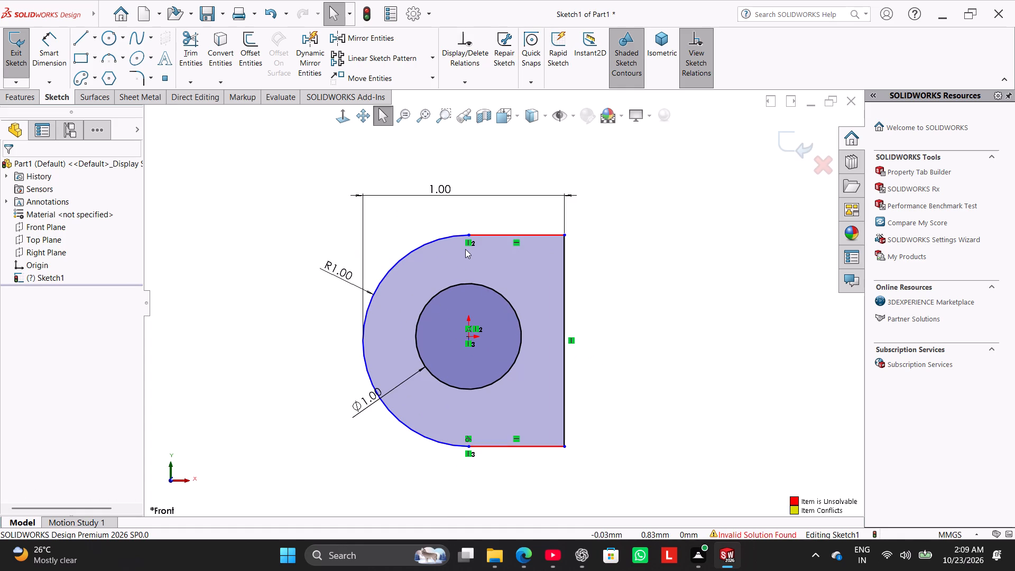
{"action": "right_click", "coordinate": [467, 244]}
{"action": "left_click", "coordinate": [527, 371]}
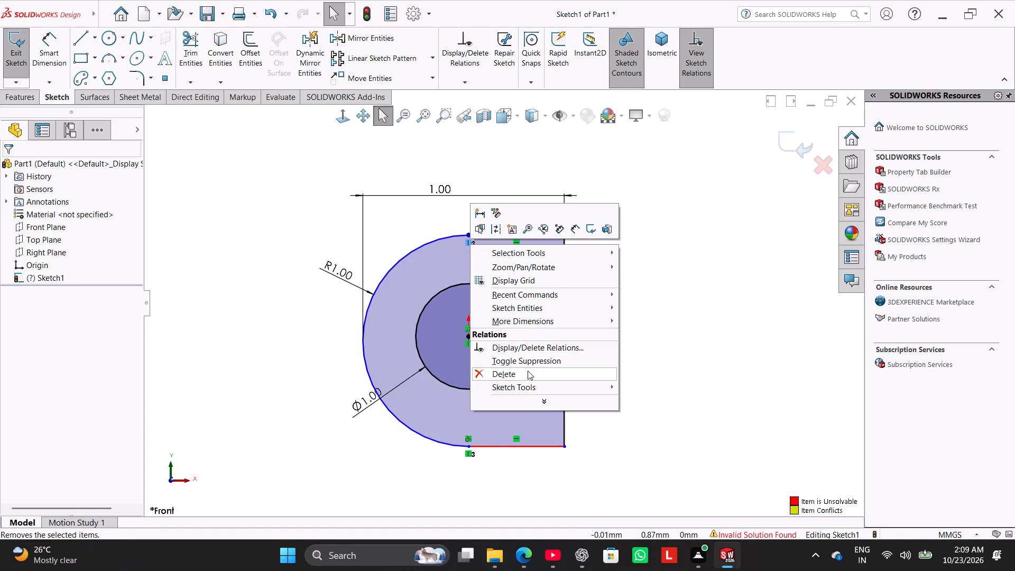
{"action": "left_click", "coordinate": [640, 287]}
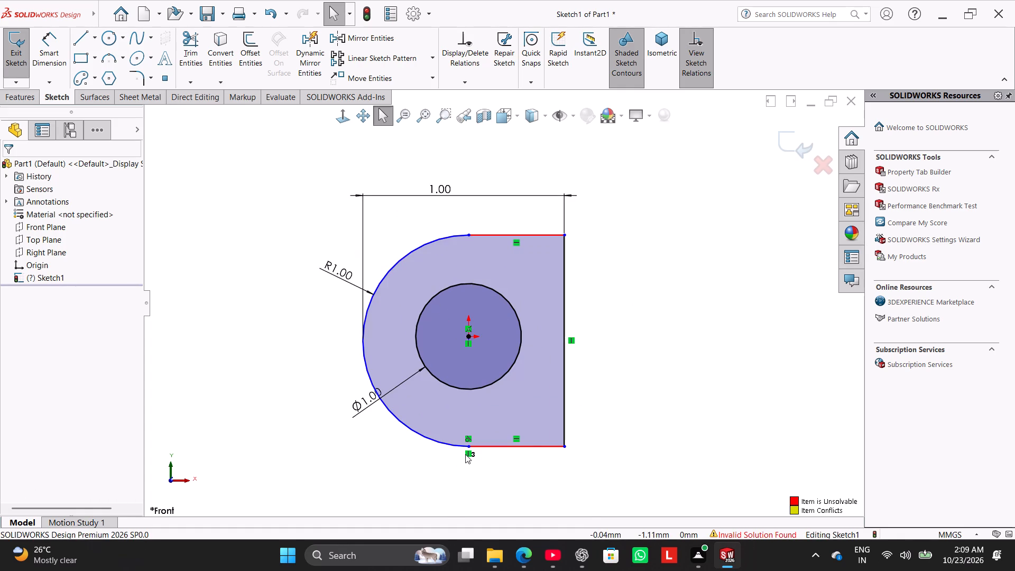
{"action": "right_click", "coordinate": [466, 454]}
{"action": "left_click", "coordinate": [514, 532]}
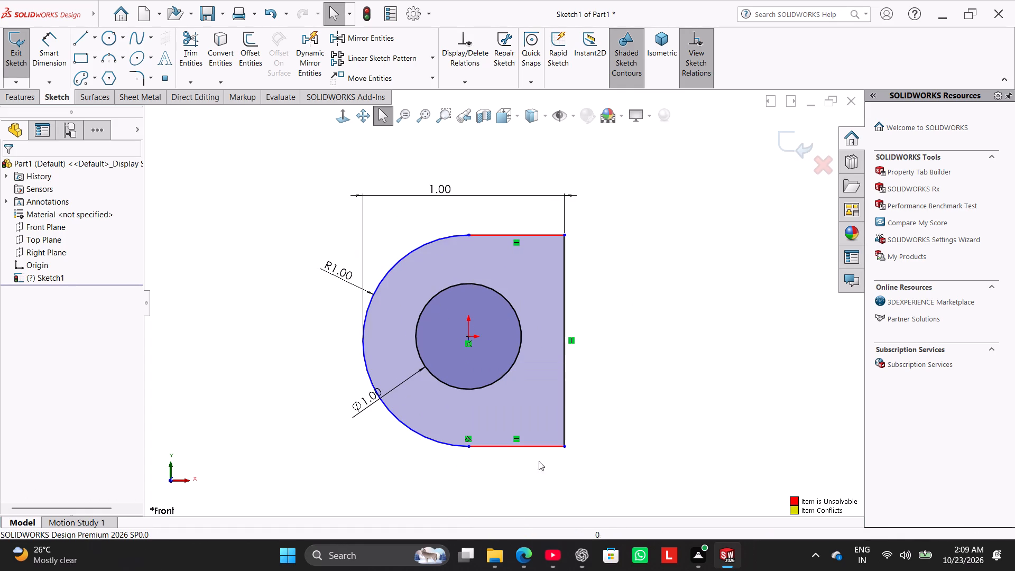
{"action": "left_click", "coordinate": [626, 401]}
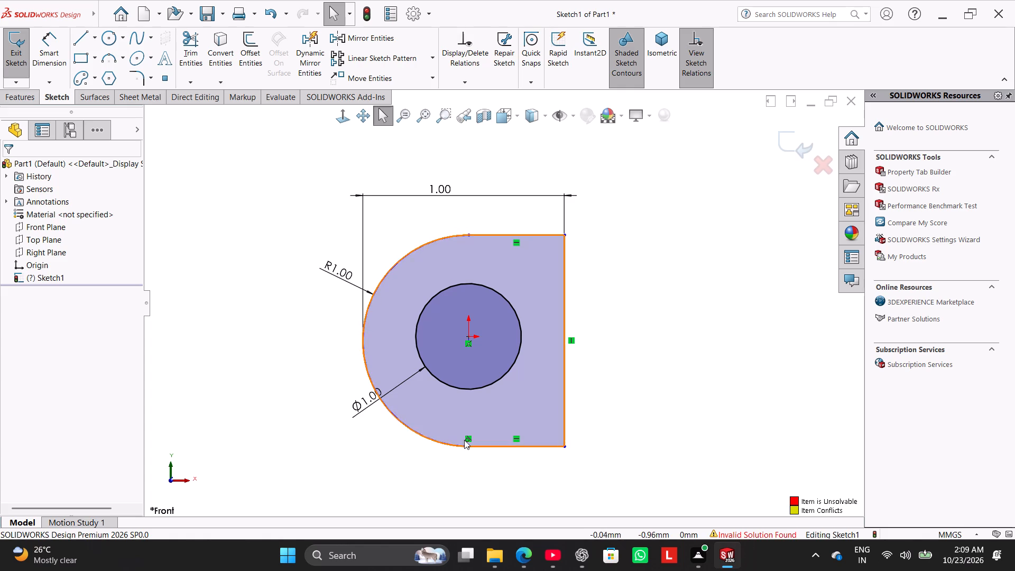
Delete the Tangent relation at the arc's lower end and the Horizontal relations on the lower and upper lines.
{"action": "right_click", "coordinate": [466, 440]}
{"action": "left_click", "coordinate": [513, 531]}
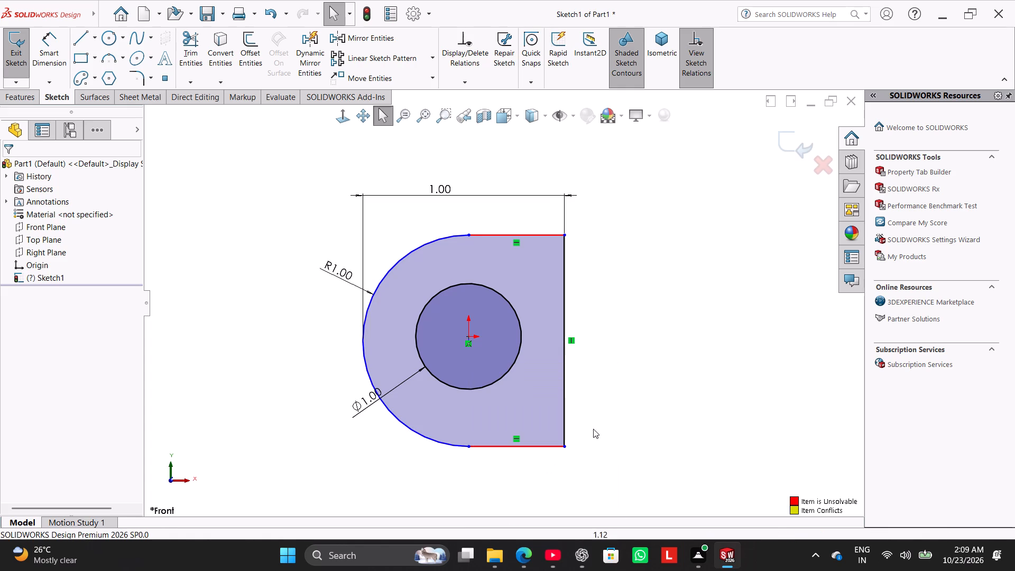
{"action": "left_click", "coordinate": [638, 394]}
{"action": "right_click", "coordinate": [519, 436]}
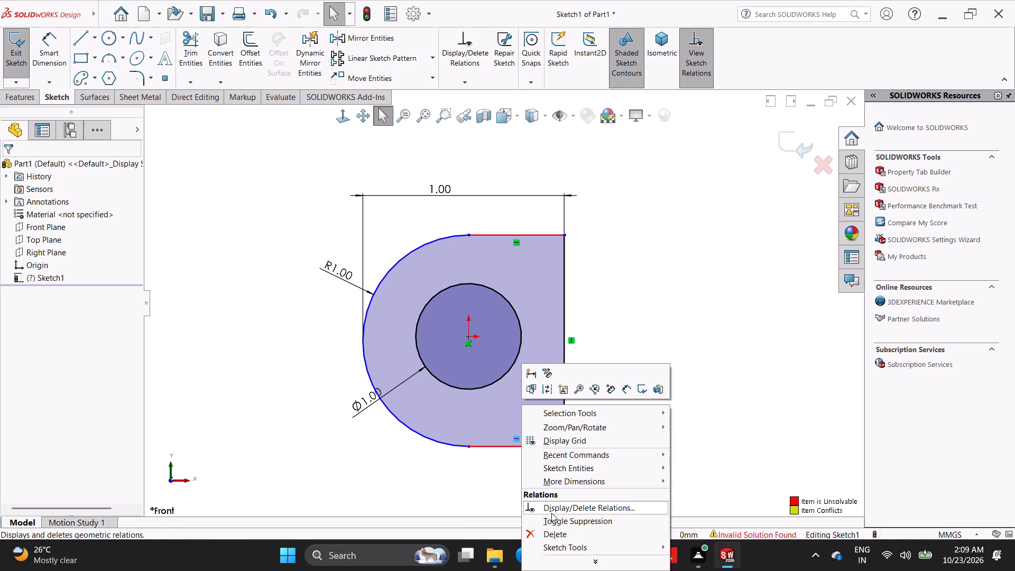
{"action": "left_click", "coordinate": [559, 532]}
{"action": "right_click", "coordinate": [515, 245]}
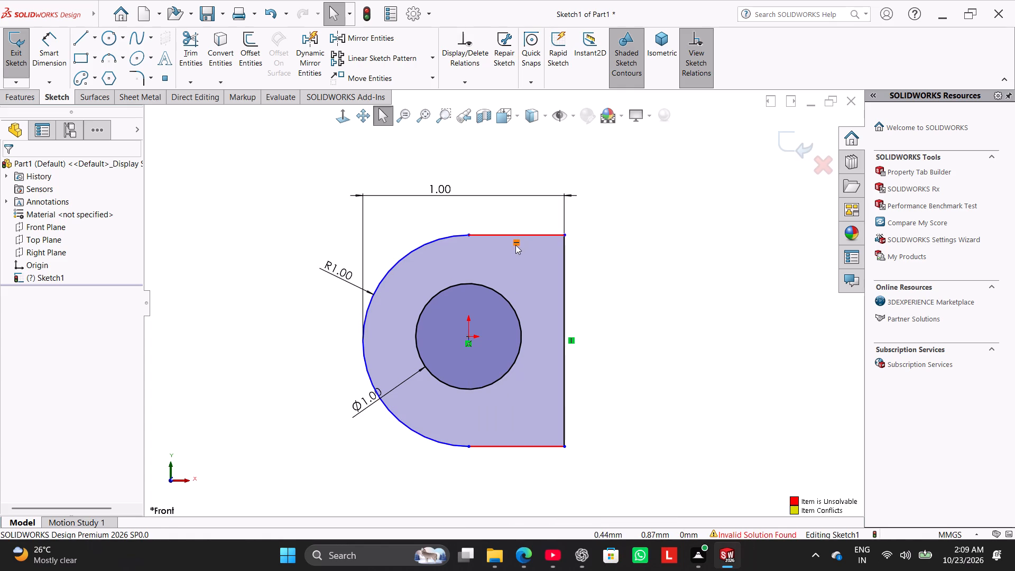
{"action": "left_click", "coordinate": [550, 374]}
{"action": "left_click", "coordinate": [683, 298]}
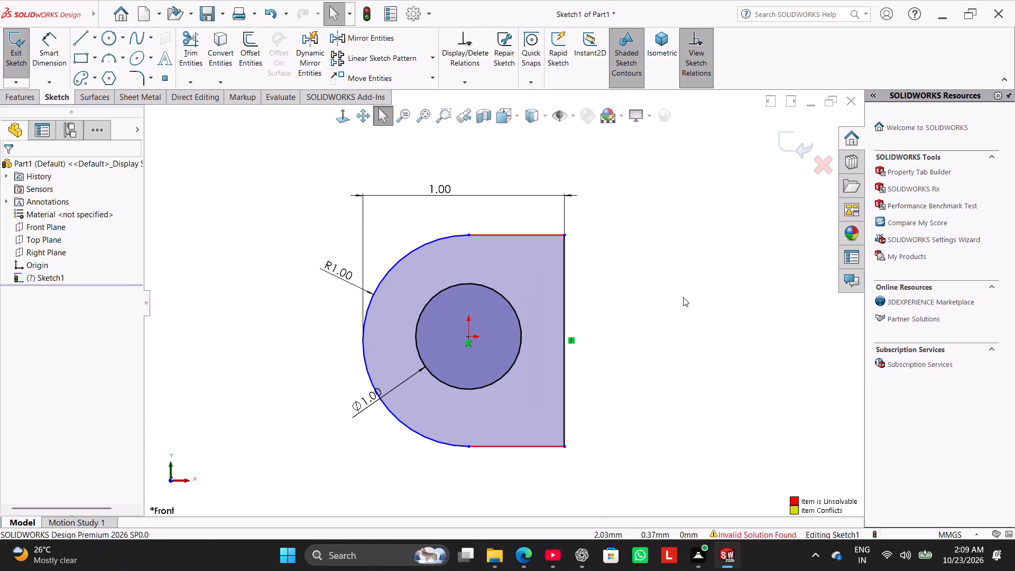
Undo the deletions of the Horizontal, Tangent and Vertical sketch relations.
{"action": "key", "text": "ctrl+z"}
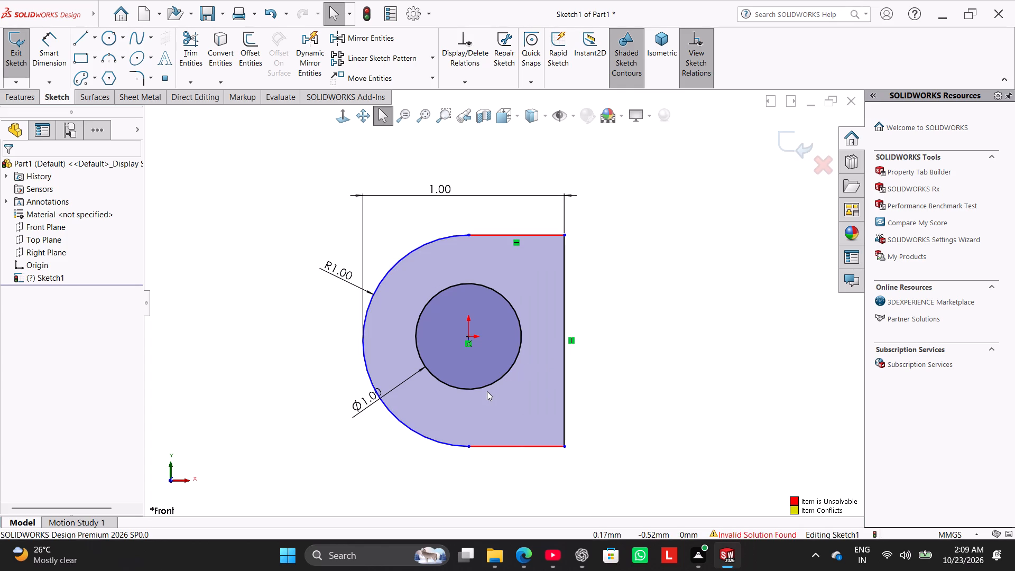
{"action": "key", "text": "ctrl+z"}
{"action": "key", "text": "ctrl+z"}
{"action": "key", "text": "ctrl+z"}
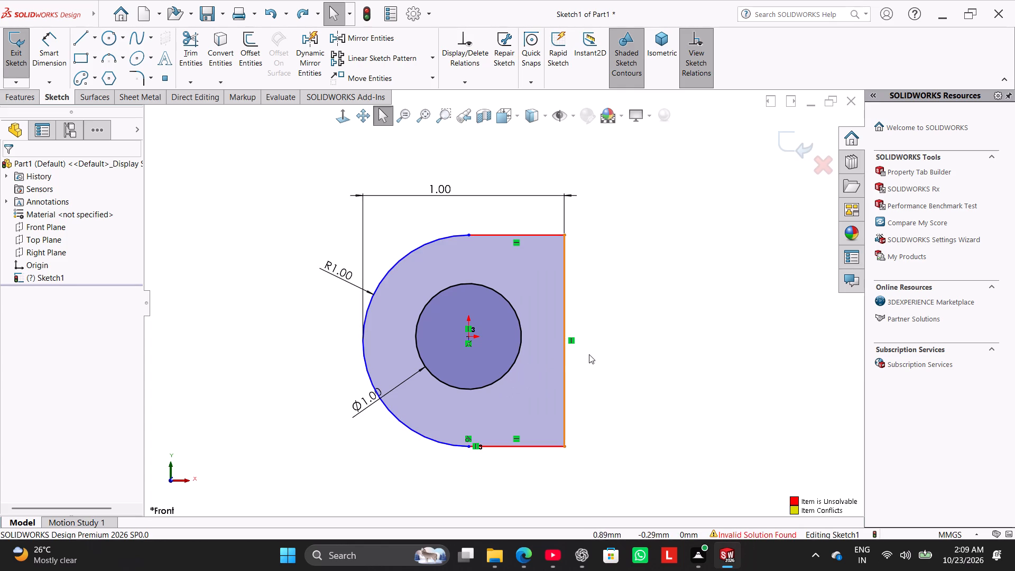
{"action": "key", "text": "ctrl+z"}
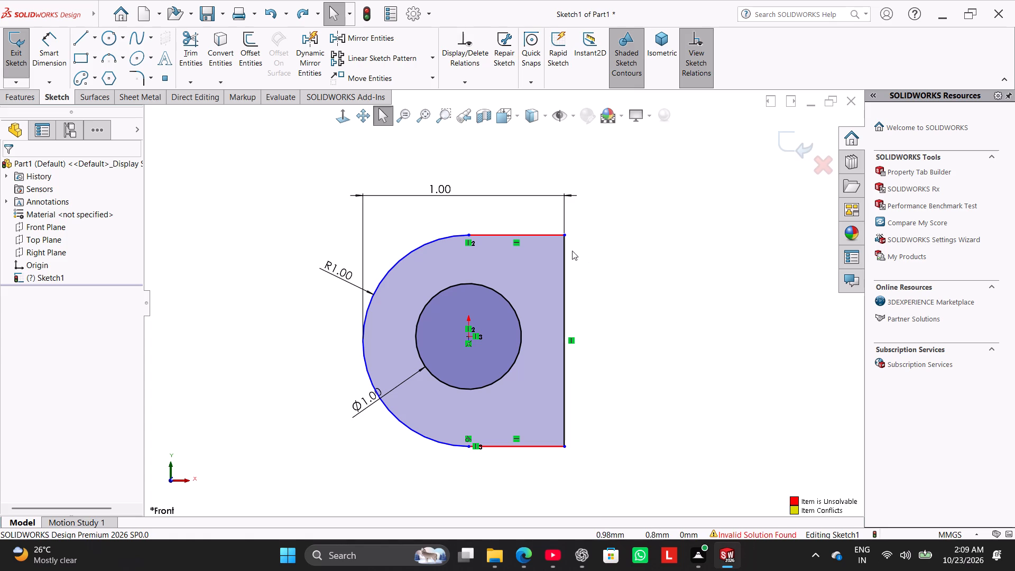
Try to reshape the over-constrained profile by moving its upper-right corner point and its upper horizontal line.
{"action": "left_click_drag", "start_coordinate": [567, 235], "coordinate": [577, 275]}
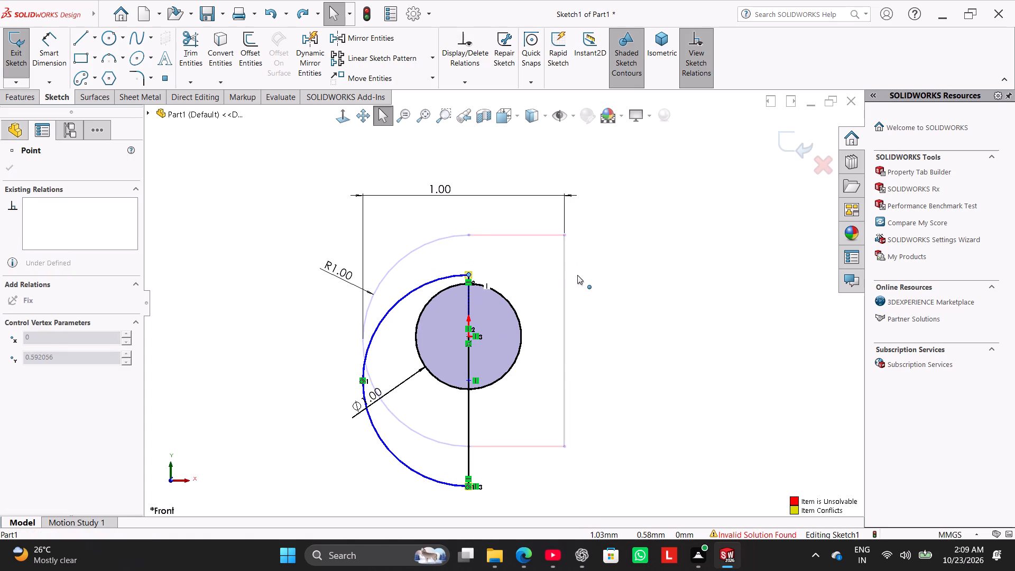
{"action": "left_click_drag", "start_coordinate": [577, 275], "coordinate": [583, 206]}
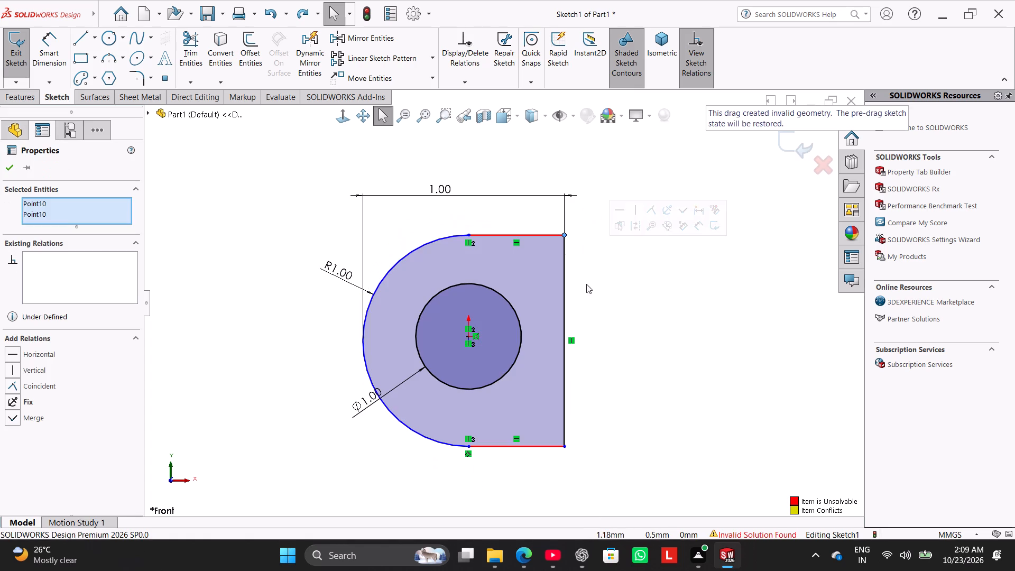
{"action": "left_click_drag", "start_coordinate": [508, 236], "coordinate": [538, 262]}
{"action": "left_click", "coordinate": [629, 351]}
Delete the overall width dimension above the profile.
{"action": "right_click", "coordinate": [453, 185]}
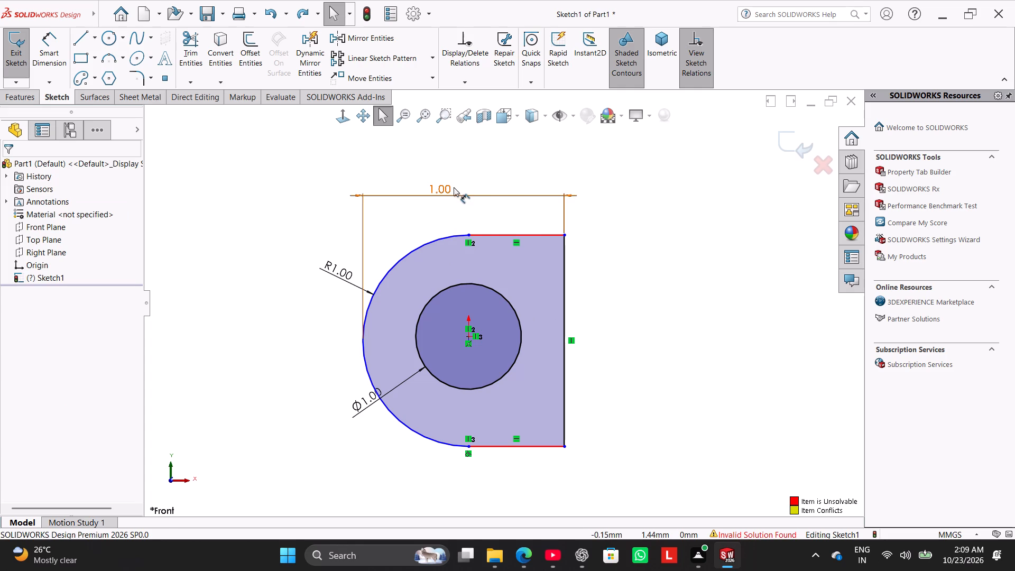
{"action": "left_click", "coordinate": [509, 316]}
{"action": "left_click", "coordinate": [596, 245]}
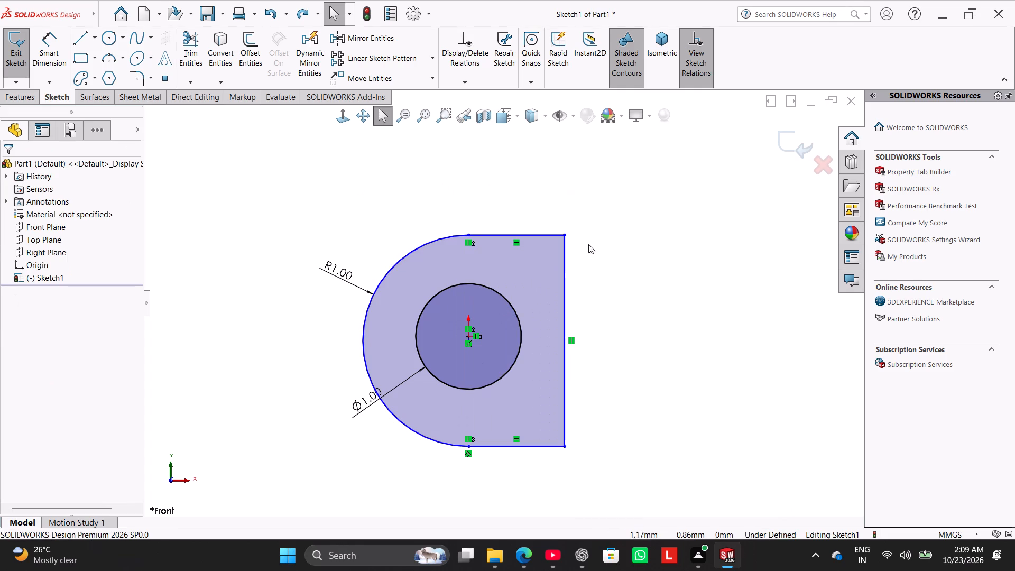
Stretch and shift the profile by moving its upper-right corner to about X 1.97 mm, Y 1.38 mm.
{"action": "left_click_drag", "start_coordinate": [565, 233], "coordinate": [634, 214]}
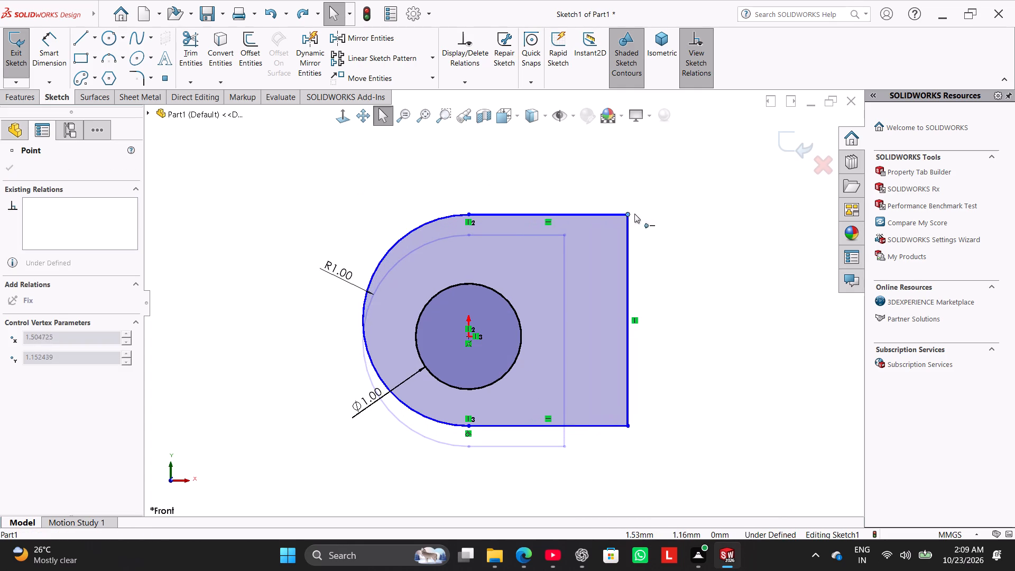
{"action": "left_click_drag", "start_coordinate": [634, 214], "coordinate": [749, 253]}
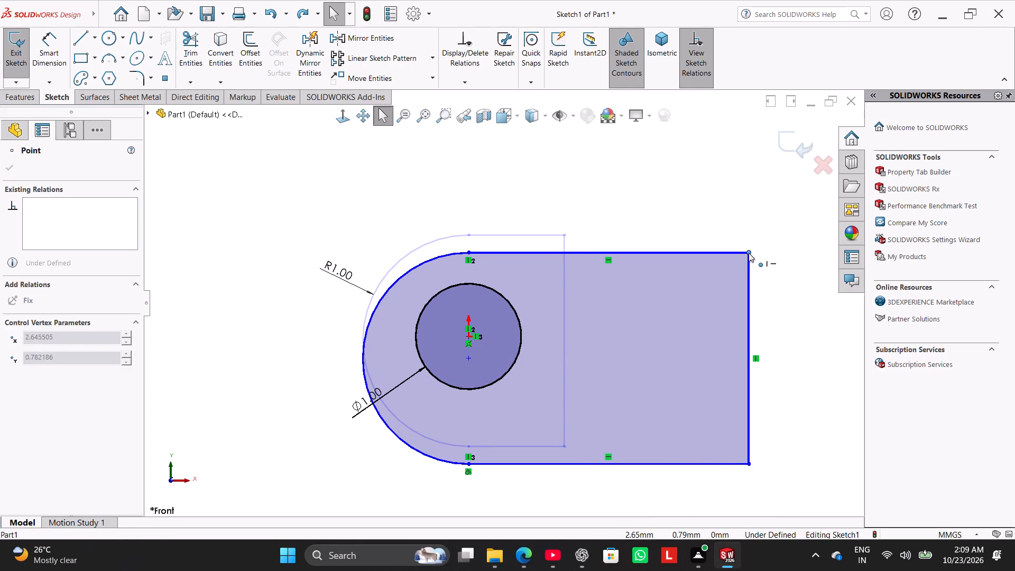
{"action": "left_click_drag", "start_coordinate": [749, 253], "coordinate": [651, 169]}
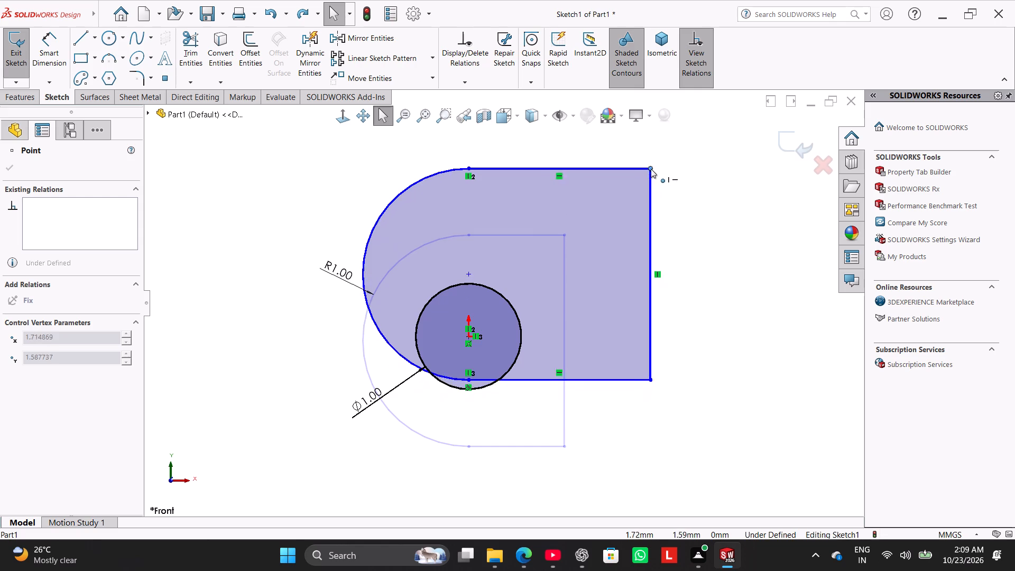
{"action": "left_click_drag", "start_coordinate": [651, 169], "coordinate": [676, 190]}
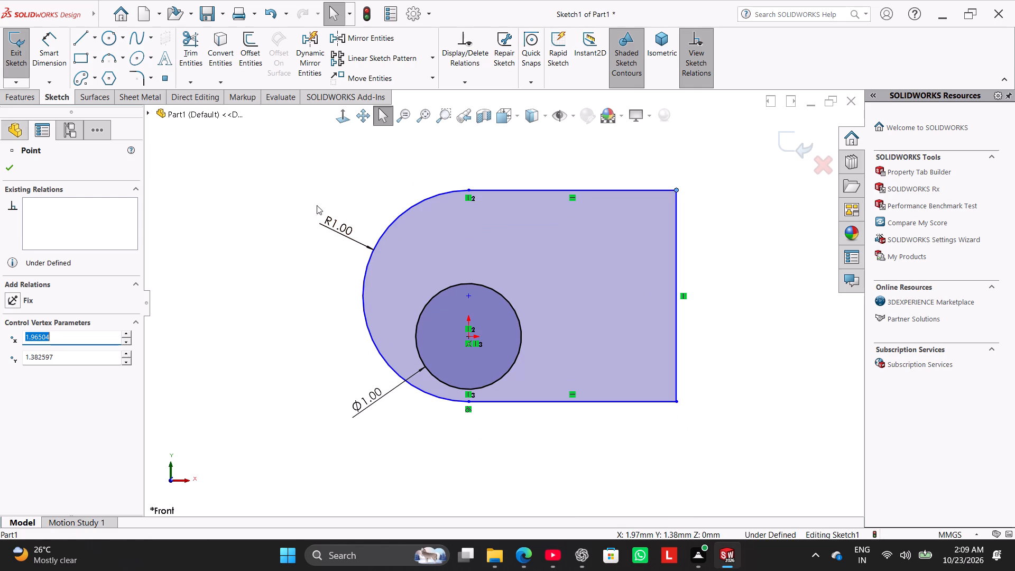
{"action": "left_click", "coordinate": [286, 194]}
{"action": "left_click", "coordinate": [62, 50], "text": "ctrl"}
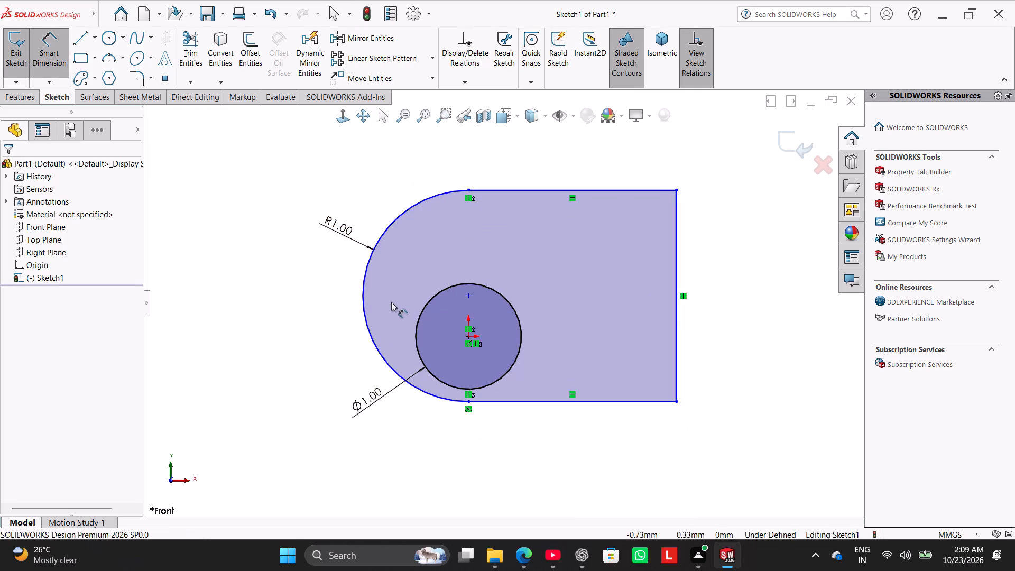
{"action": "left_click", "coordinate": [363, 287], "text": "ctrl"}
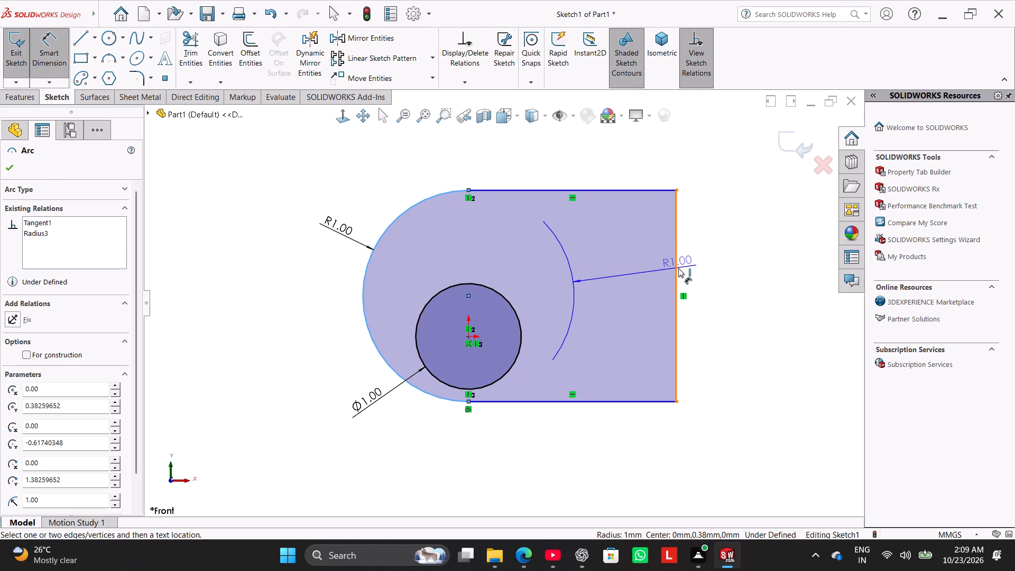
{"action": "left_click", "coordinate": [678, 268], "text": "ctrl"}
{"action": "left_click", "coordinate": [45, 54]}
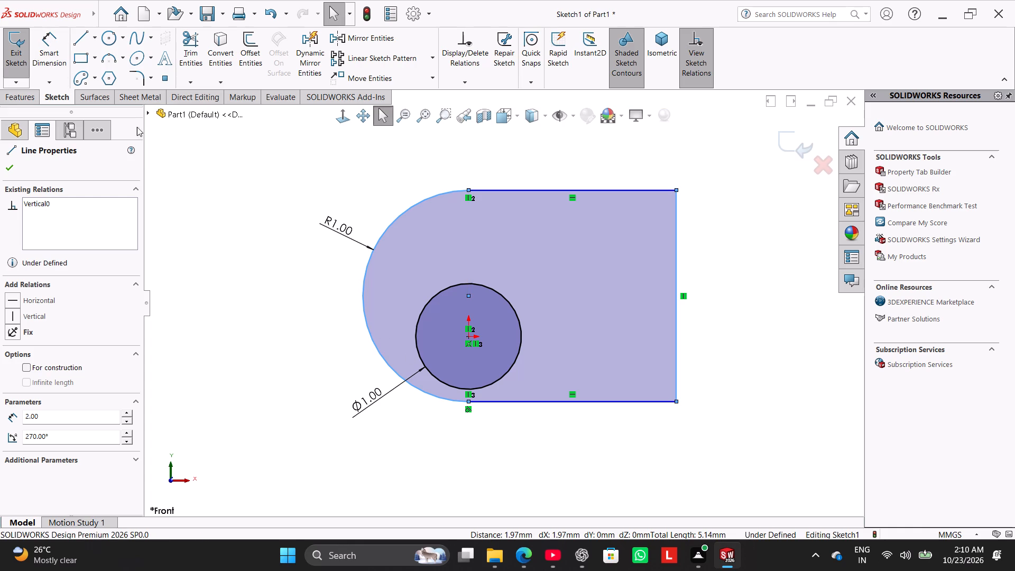
Dimension the overall width from the arc's outer edge to the vertical line as 1 mm, placed above the profile.
{"action": "left_click", "coordinate": [57, 65], "text": "shift"}
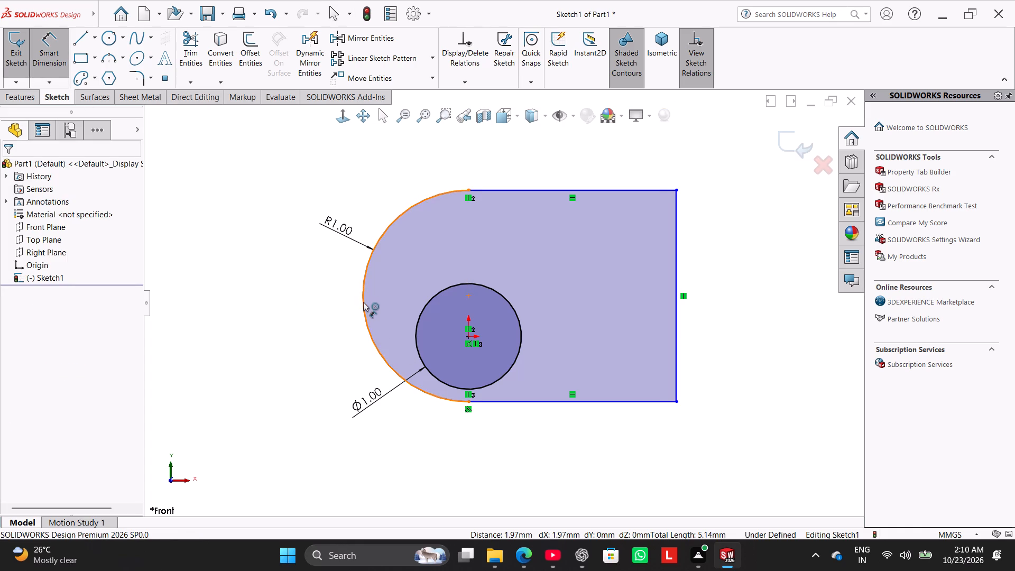
{"action": "left_click", "coordinate": [363, 302], "text": "shift"}
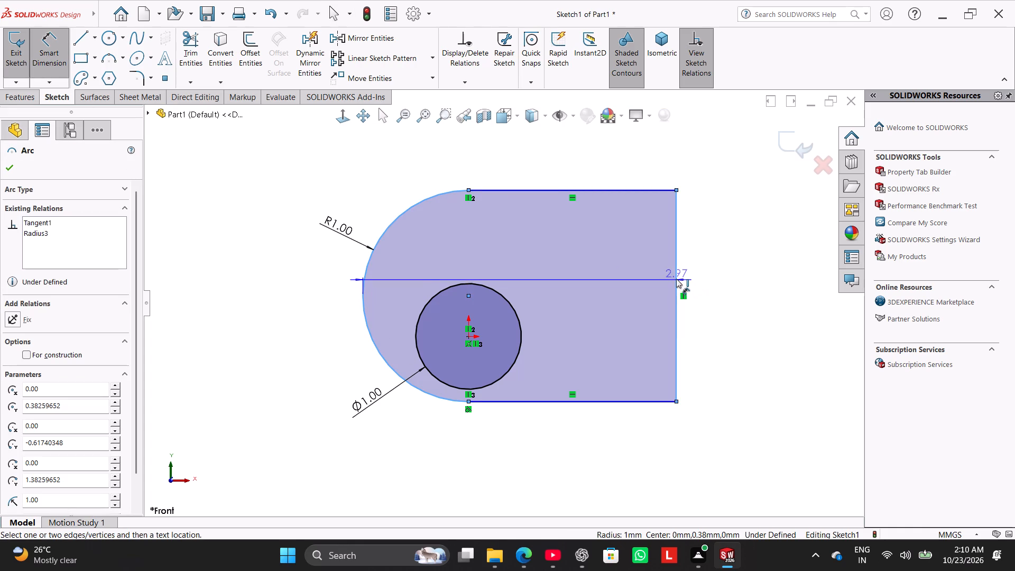
{"action": "left_click", "coordinate": [676, 279], "text": "shift"}
{"action": "left_click", "coordinate": [511, 159]}
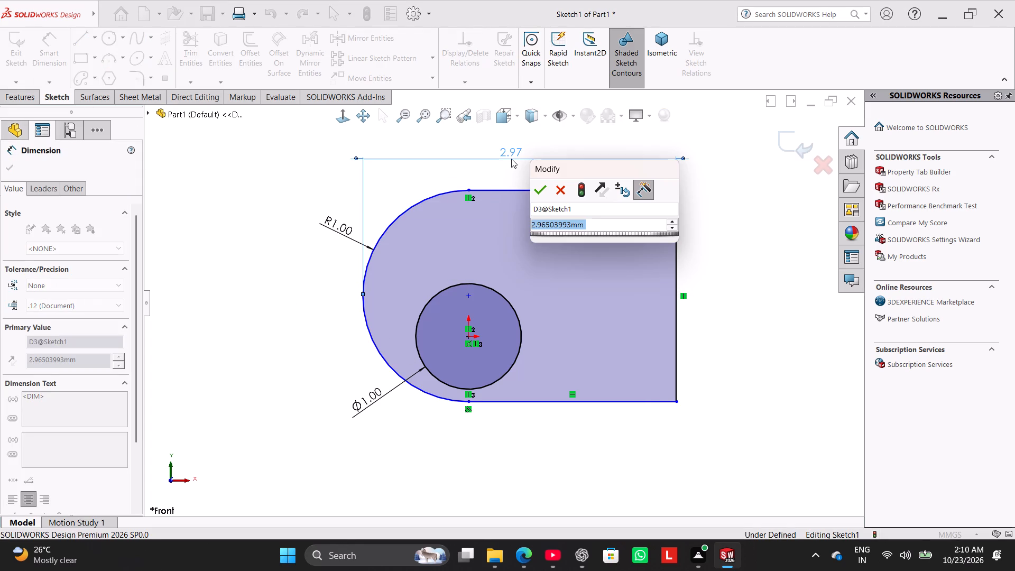
{"action": "key", "text": "1"}
{"action": "key", "text": "Return"}
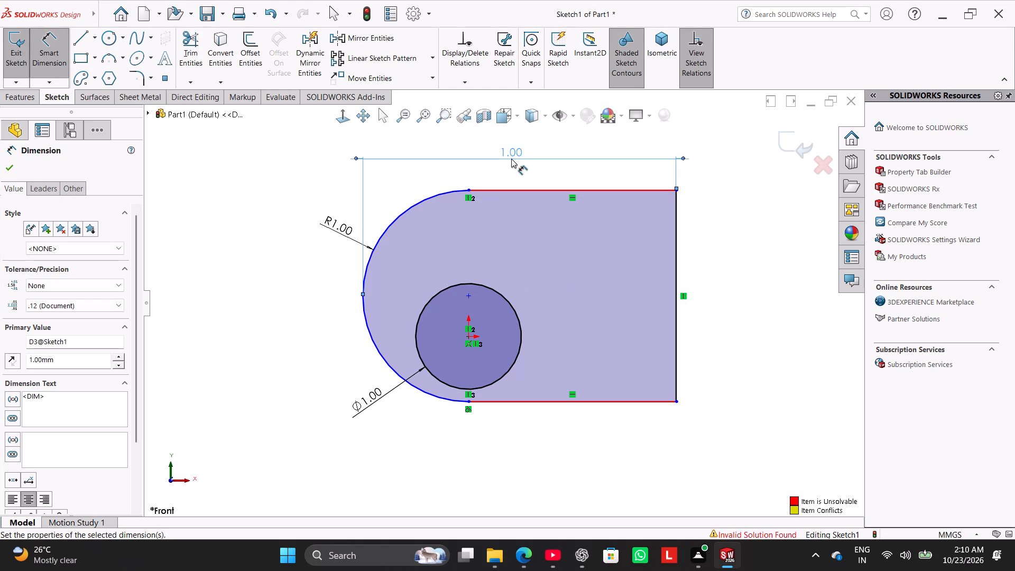
{"action": "right_click", "coordinate": [750, 210]}
{"action": "left_click", "coordinate": [783, 247]}
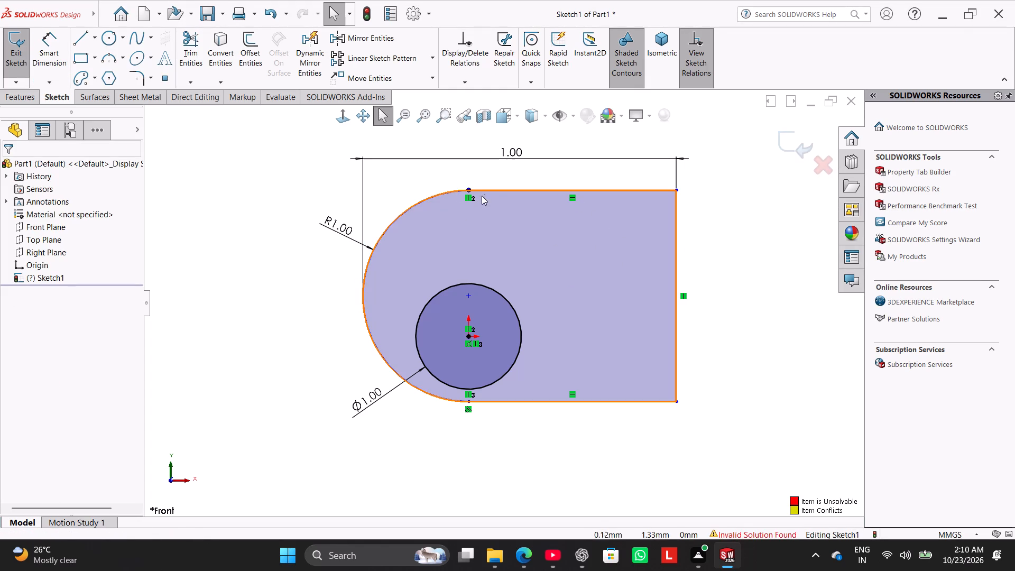
Add a Tangent relation between the arc and the upper horizontal line.
{"action": "left_click", "coordinate": [488, 192], "text": "ctrl"}
{"action": "left_click", "coordinate": [460, 192], "text": "ctrl"}
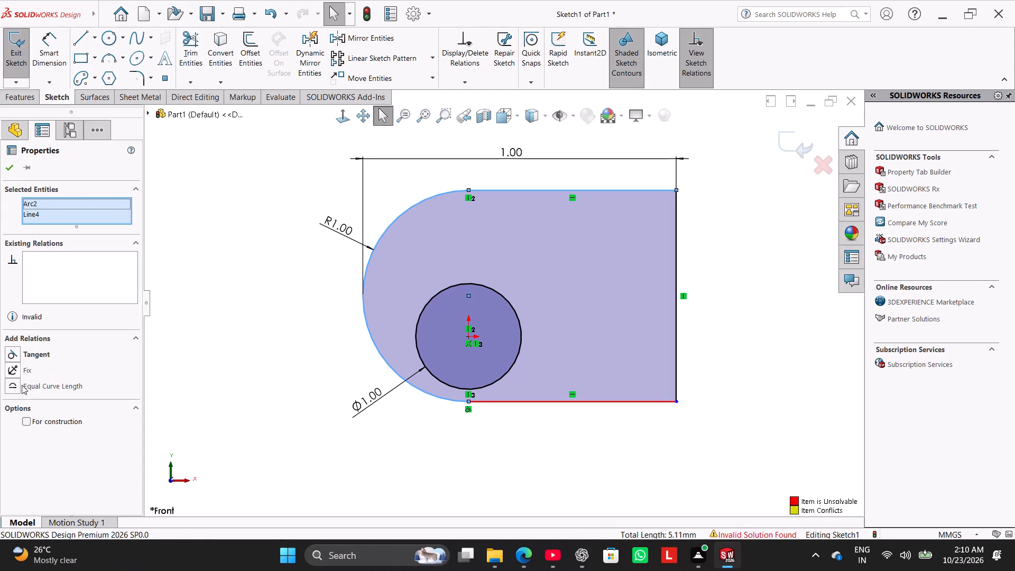
{"action": "left_click", "coordinate": [35, 353]}
{"action": "left_click", "coordinate": [214, 325]}
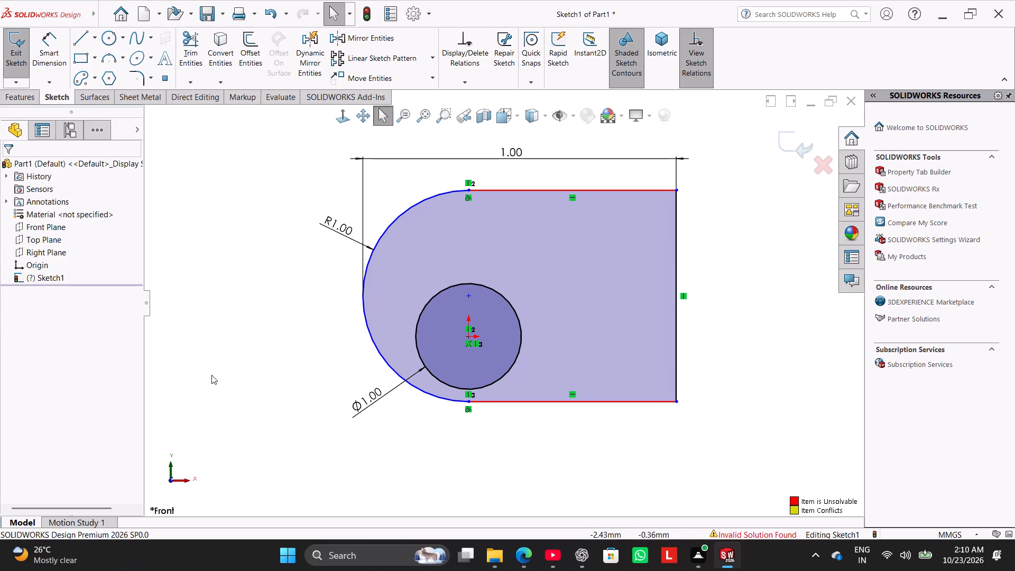
Move the D-shaped profile vertically relative to the fixed circle, leaving most of the arc below the circle's centre.
{"action": "left_click_drag", "start_coordinate": [546, 337], "coordinate": [578, 273]}
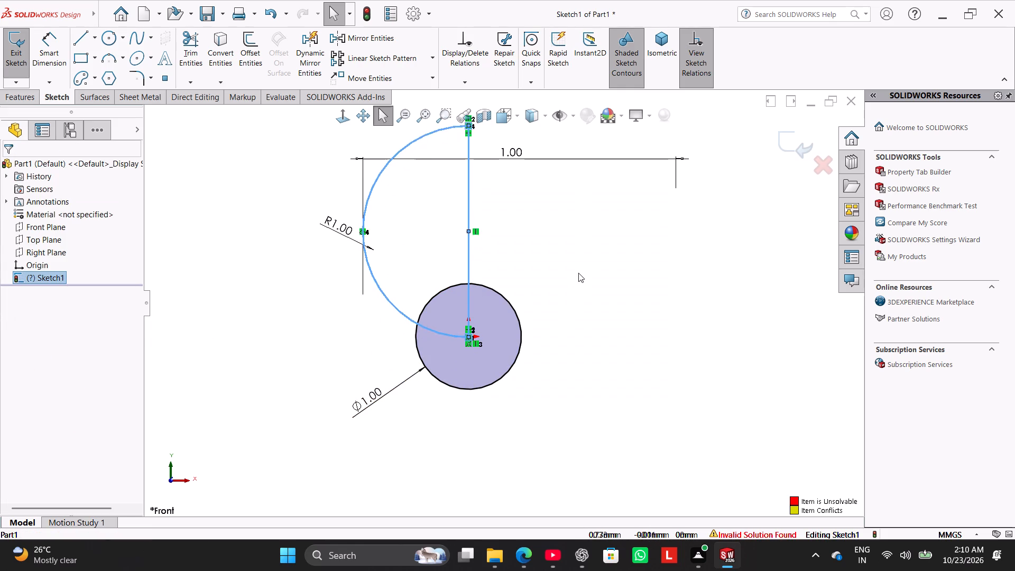
{"action": "left_click_drag", "start_coordinate": [578, 273], "coordinate": [545, 436]}
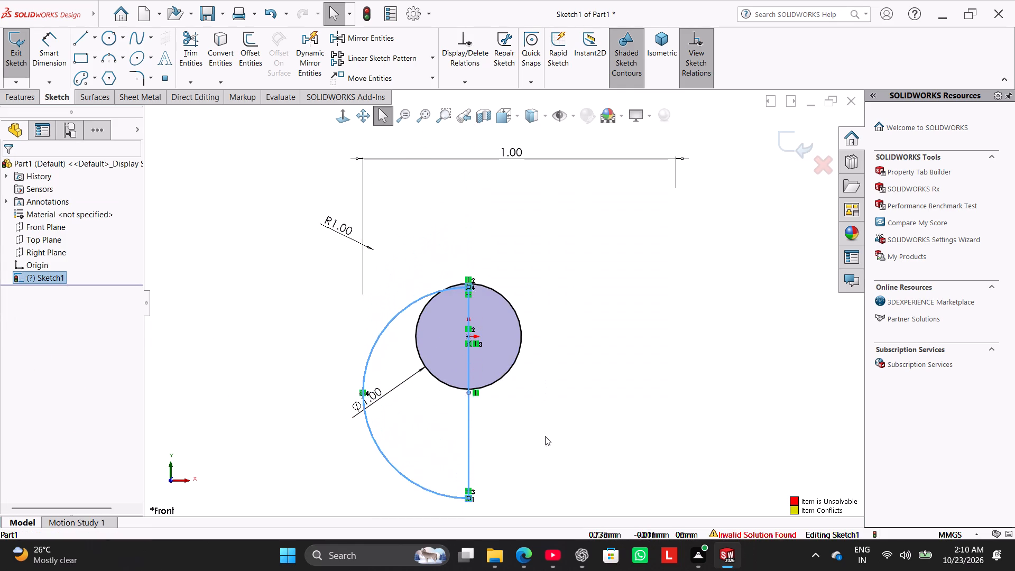
{"action": "left_click_drag", "start_coordinate": [545, 436], "coordinate": [544, 458]}
{"action": "left_click", "coordinate": [278, 444]}
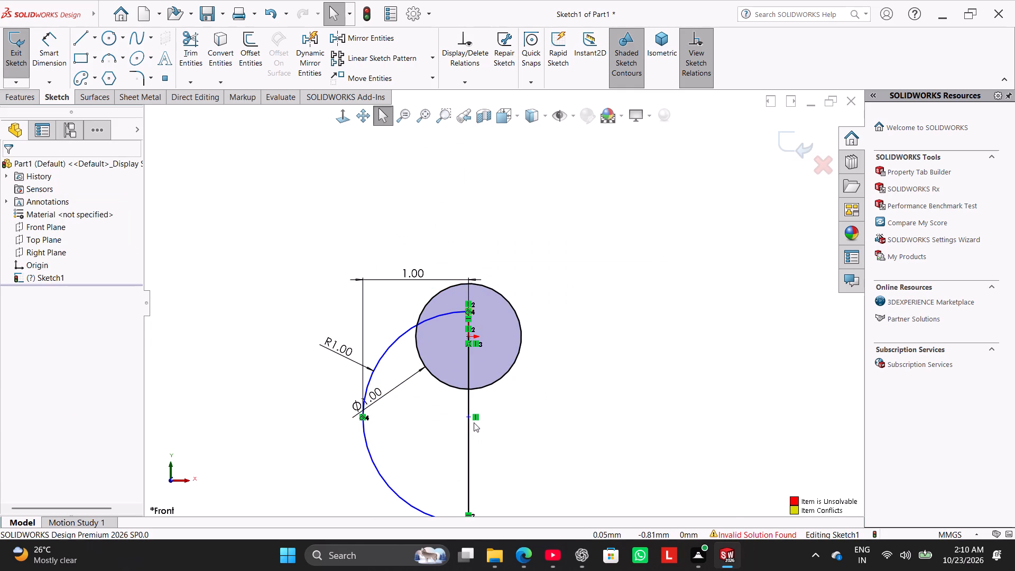
{"action": "scroll", "coordinate": [481, 438], "scroll_direction": "up", "scroll_amount": 2}
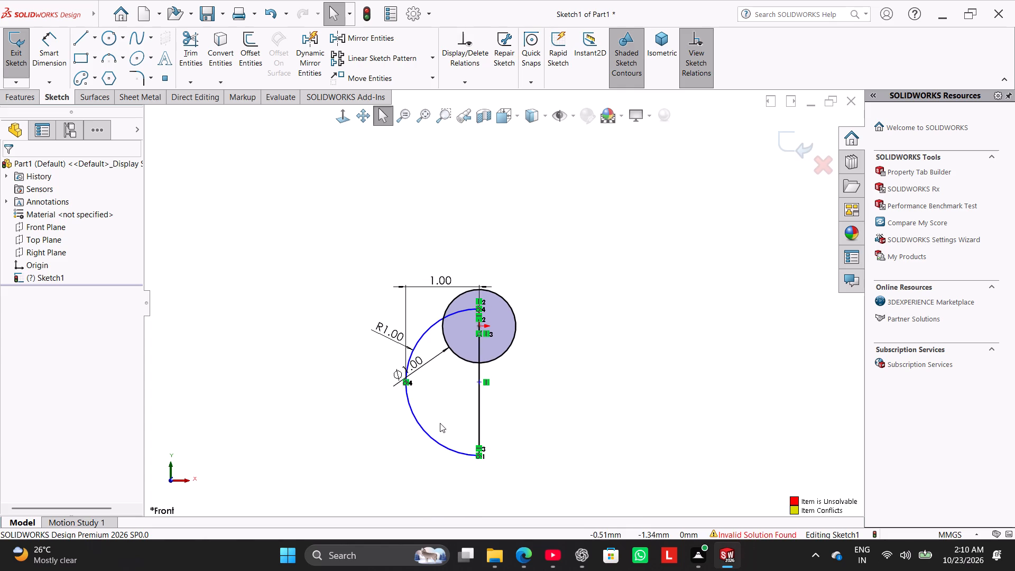
{"action": "left_click_drag", "start_coordinate": [440, 422], "coordinate": [435, 356]}
{"action": "left_click", "coordinate": [368, 454]}
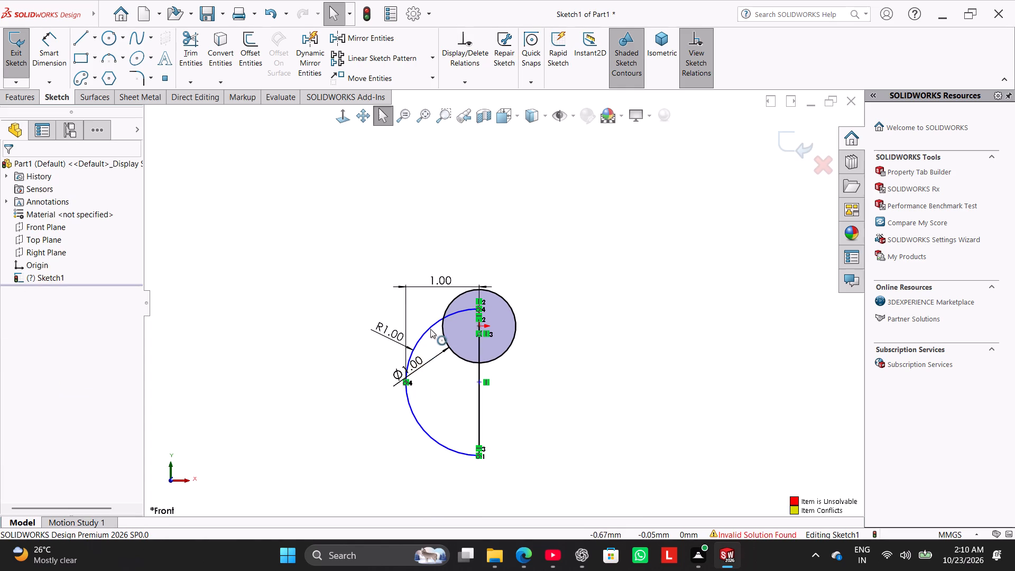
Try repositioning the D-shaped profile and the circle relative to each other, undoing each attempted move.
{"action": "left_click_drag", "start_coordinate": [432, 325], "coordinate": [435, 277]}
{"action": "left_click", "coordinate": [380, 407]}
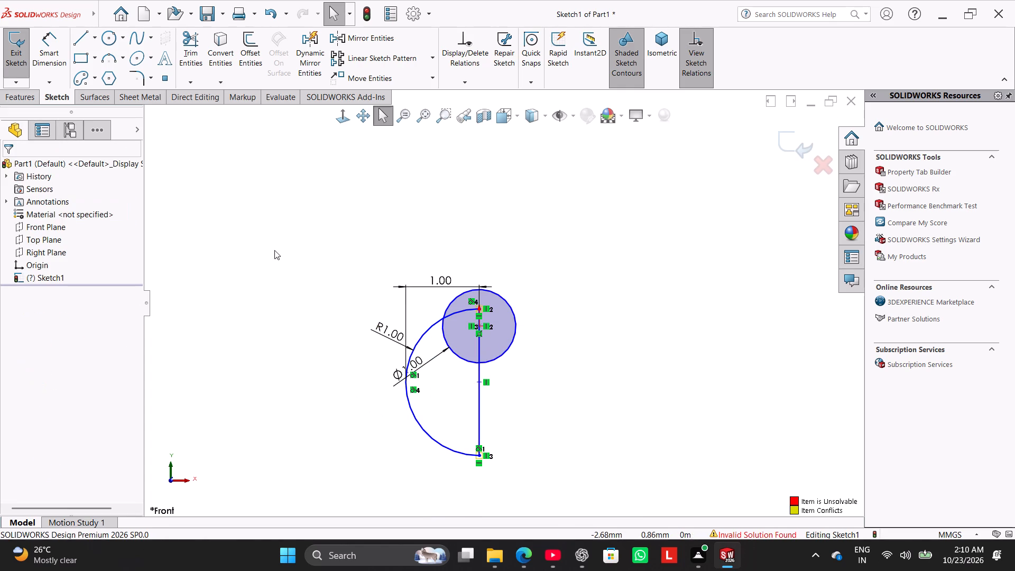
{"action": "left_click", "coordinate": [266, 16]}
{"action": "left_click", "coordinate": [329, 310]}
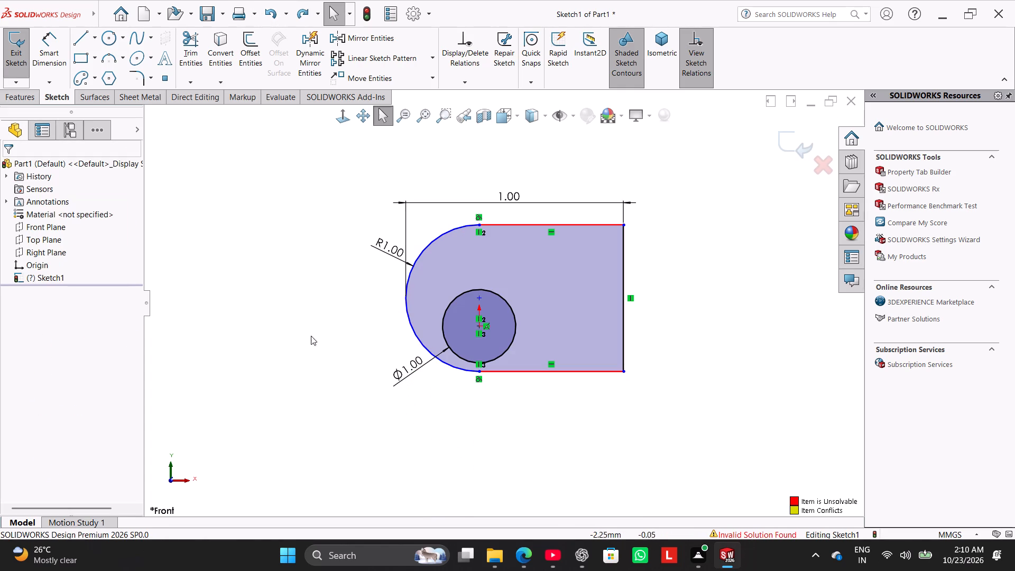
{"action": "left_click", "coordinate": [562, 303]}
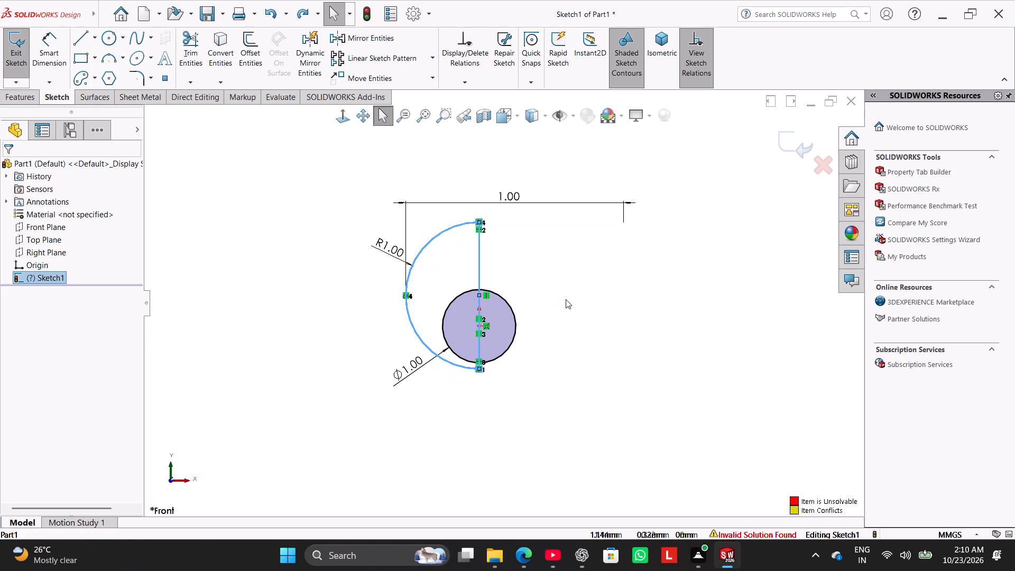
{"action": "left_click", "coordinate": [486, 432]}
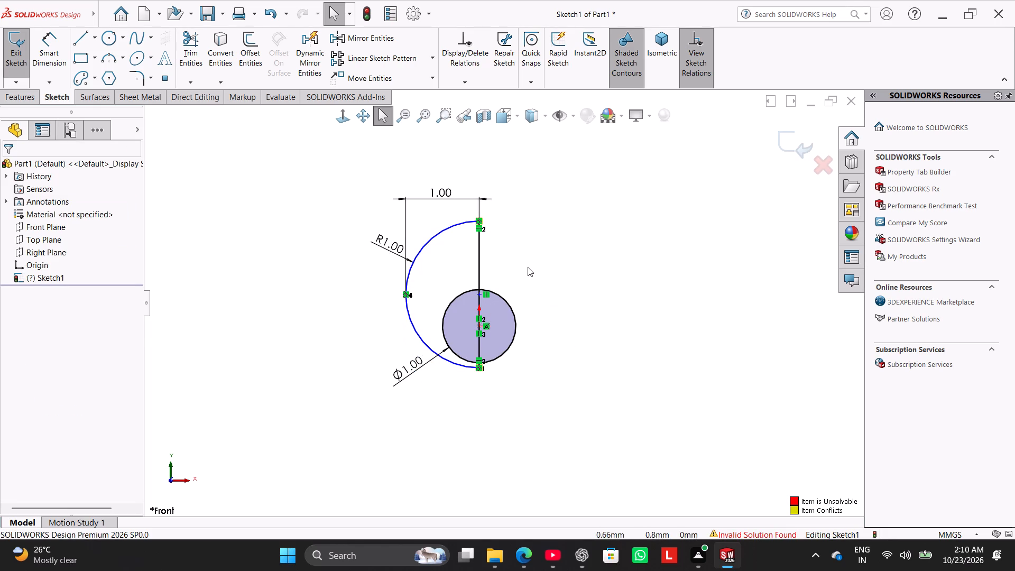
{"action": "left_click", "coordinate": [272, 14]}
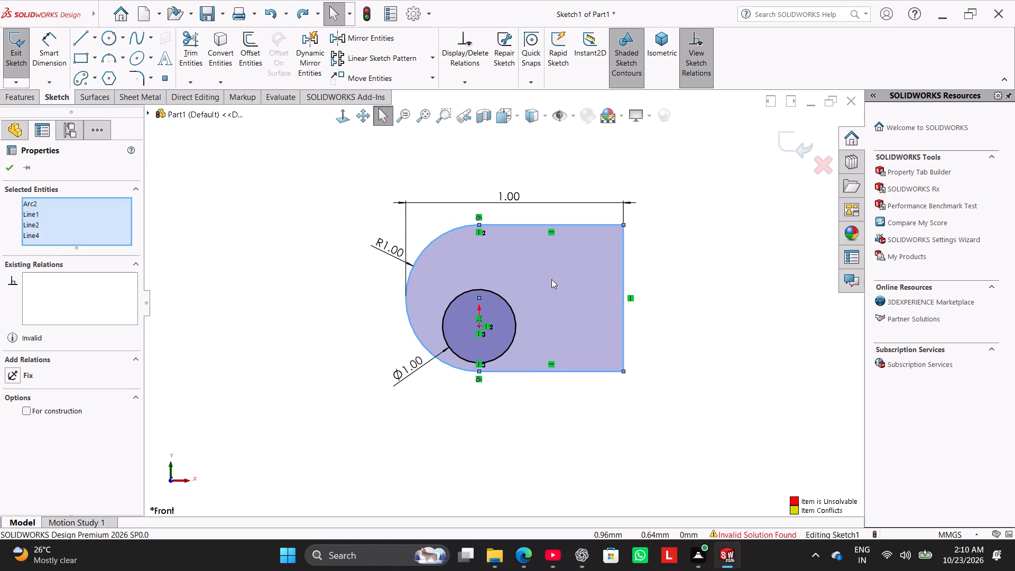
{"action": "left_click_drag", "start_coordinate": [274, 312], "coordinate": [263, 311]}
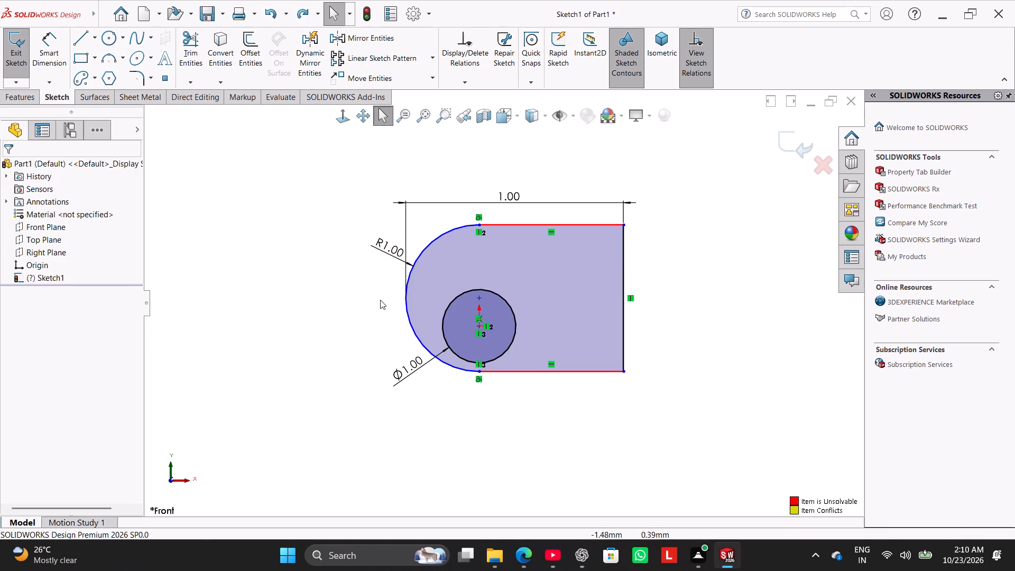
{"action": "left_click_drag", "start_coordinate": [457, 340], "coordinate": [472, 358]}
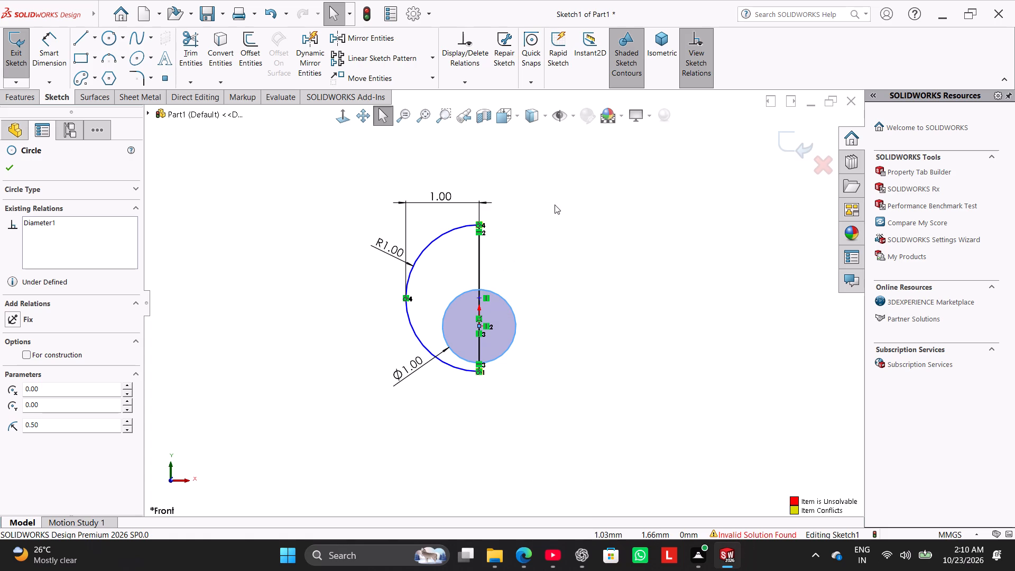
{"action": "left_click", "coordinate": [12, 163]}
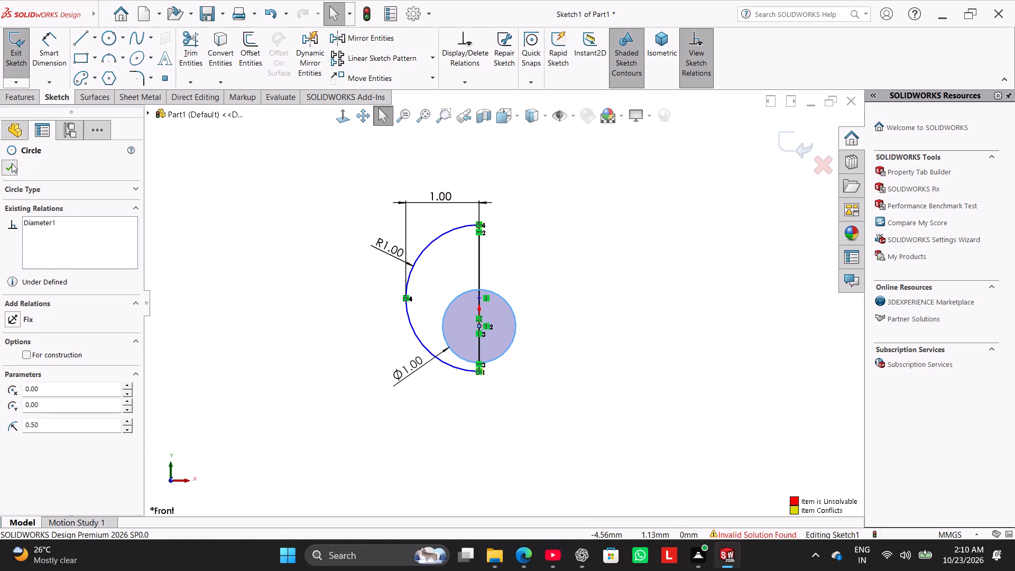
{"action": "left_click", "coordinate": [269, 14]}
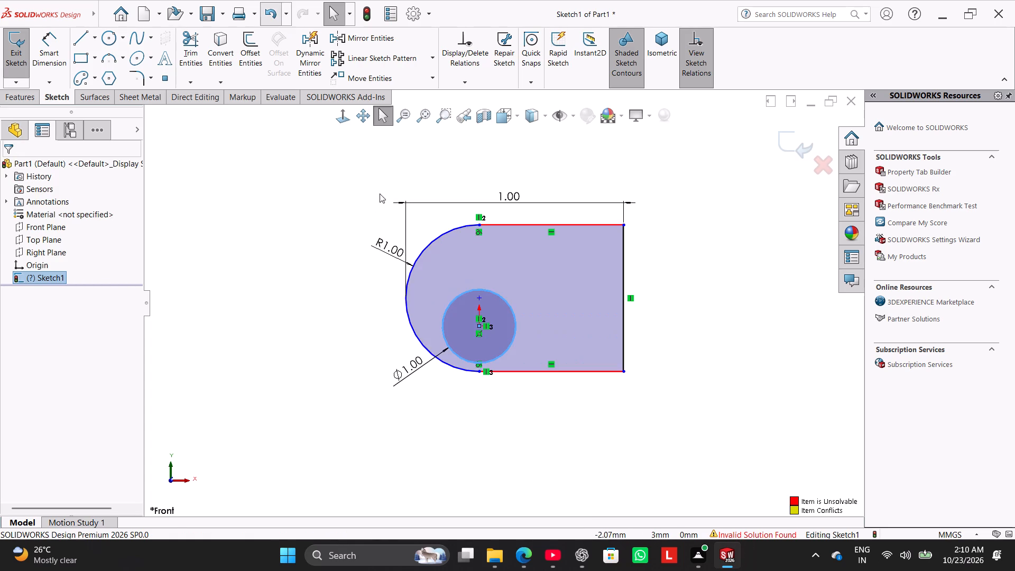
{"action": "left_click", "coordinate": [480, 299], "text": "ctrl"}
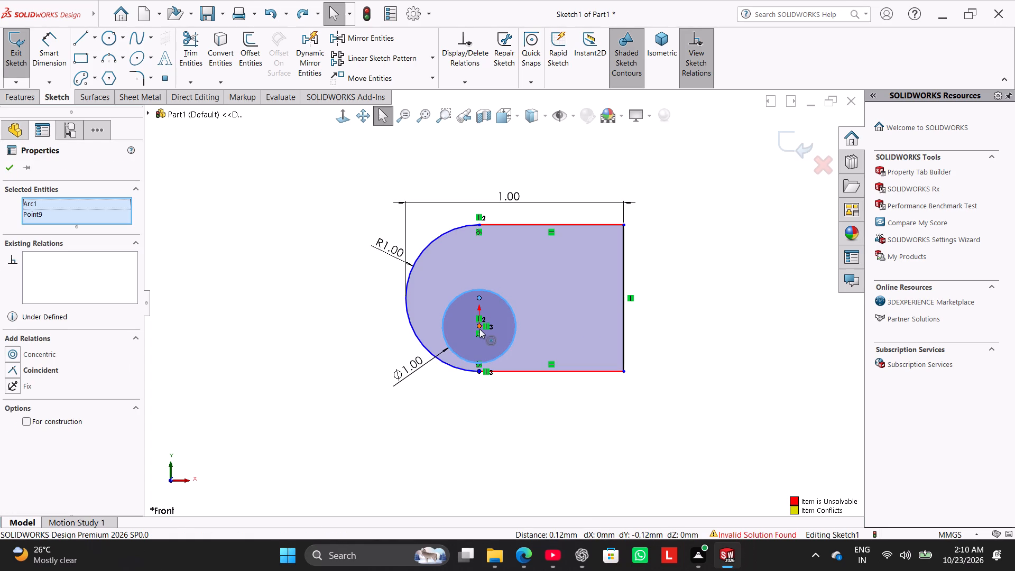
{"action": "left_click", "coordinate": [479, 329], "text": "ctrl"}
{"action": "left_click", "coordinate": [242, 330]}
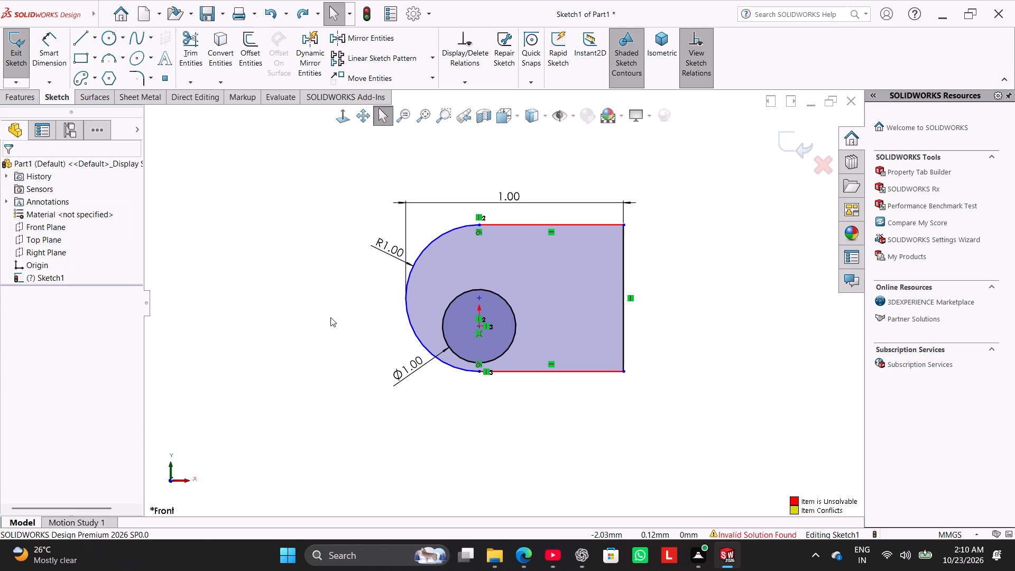
Undo the Tangent relation on the upper horizontal line and the 1 mm overall width value.
{"action": "key", "text": "ctrl+z"}
{"action": "key", "text": "ctrl+z"}
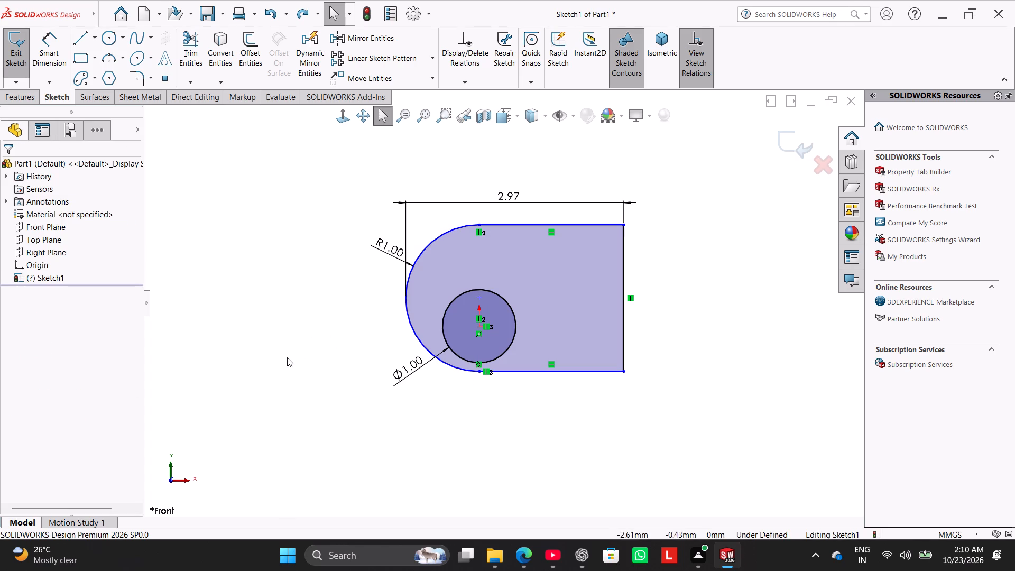
{"action": "left_click", "coordinate": [287, 358]}
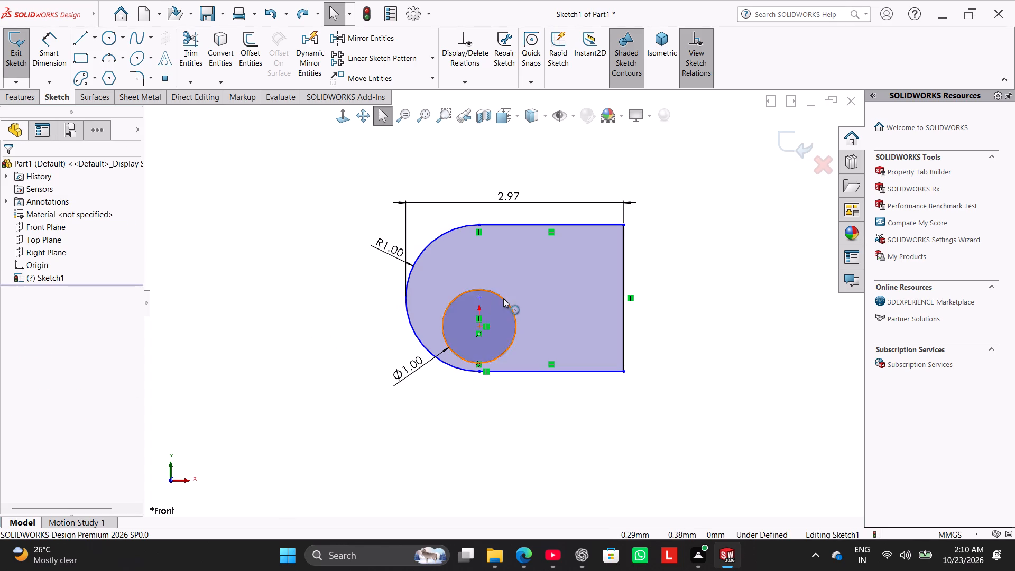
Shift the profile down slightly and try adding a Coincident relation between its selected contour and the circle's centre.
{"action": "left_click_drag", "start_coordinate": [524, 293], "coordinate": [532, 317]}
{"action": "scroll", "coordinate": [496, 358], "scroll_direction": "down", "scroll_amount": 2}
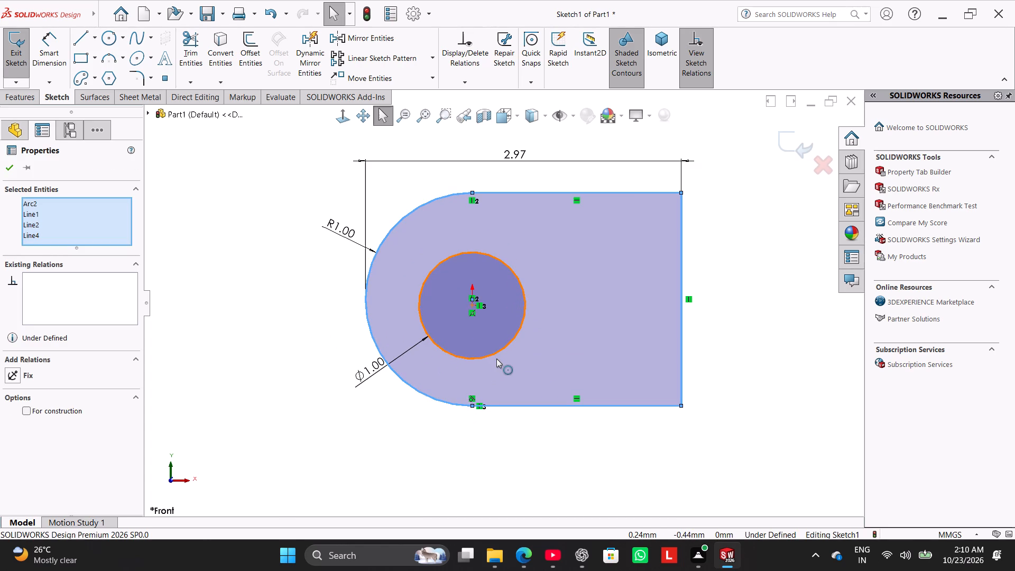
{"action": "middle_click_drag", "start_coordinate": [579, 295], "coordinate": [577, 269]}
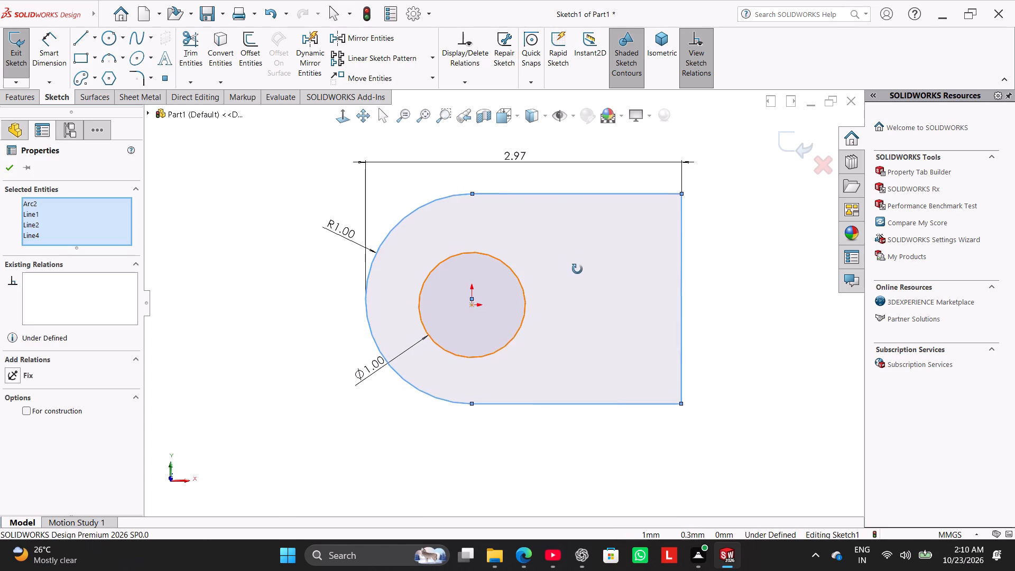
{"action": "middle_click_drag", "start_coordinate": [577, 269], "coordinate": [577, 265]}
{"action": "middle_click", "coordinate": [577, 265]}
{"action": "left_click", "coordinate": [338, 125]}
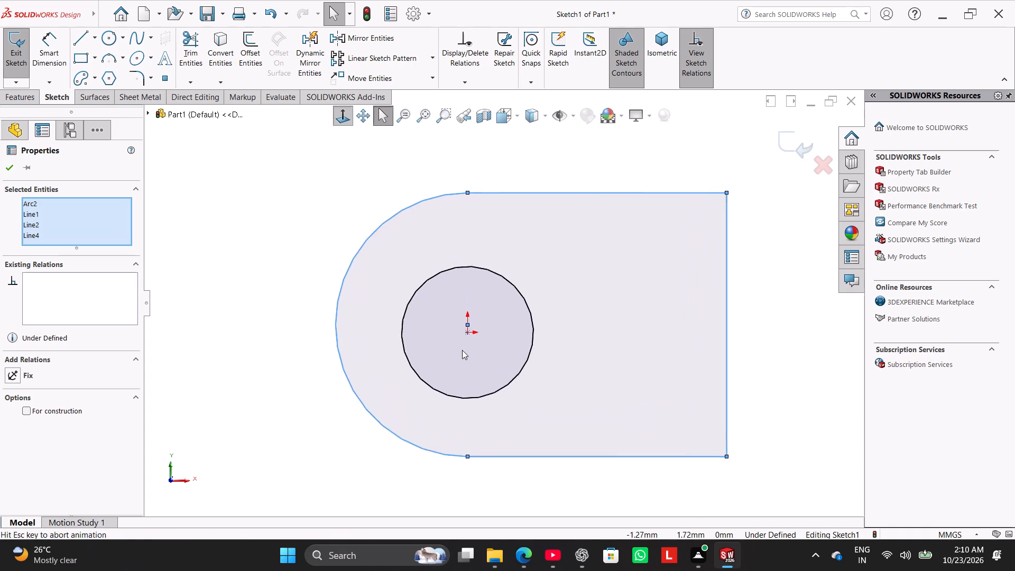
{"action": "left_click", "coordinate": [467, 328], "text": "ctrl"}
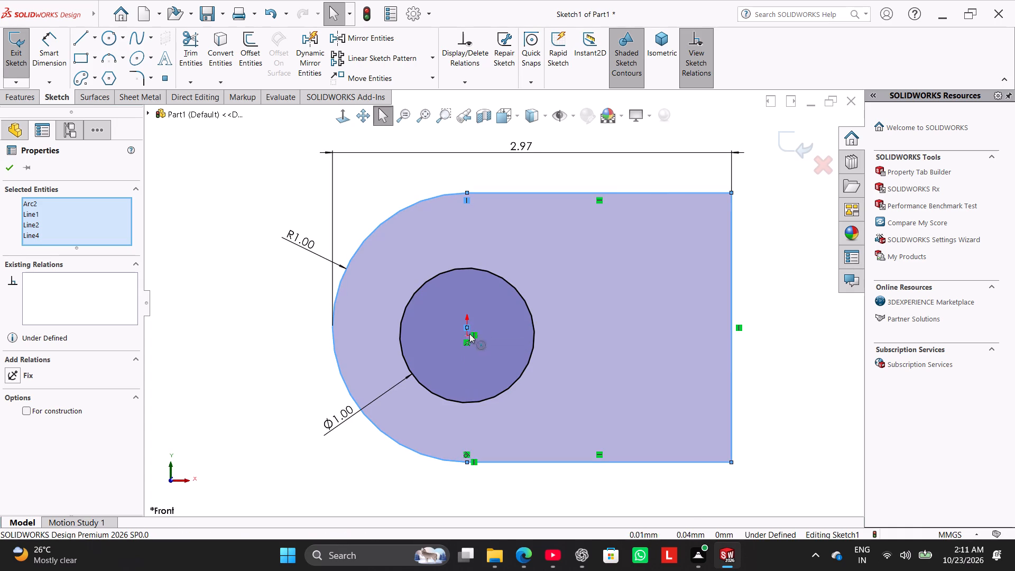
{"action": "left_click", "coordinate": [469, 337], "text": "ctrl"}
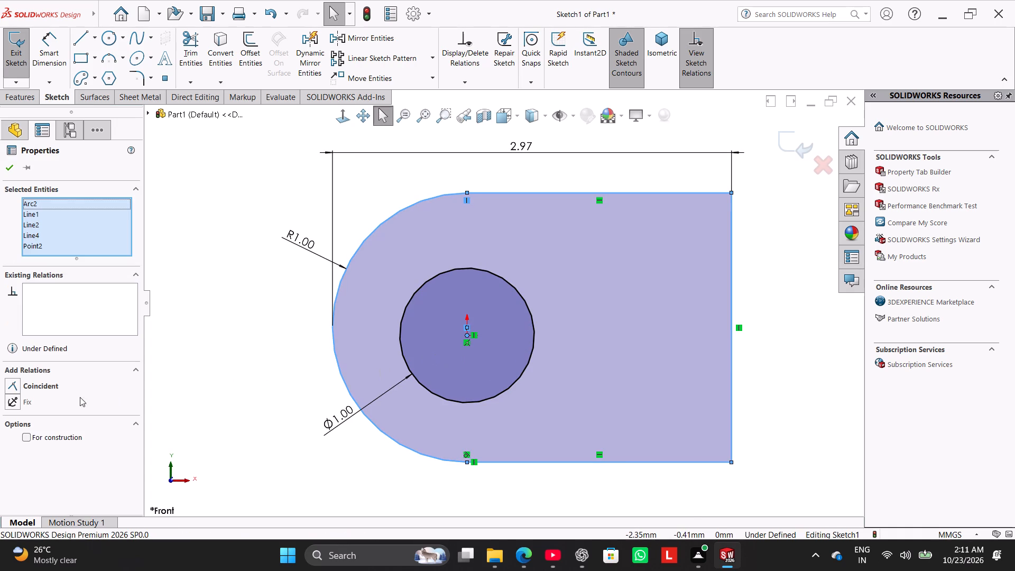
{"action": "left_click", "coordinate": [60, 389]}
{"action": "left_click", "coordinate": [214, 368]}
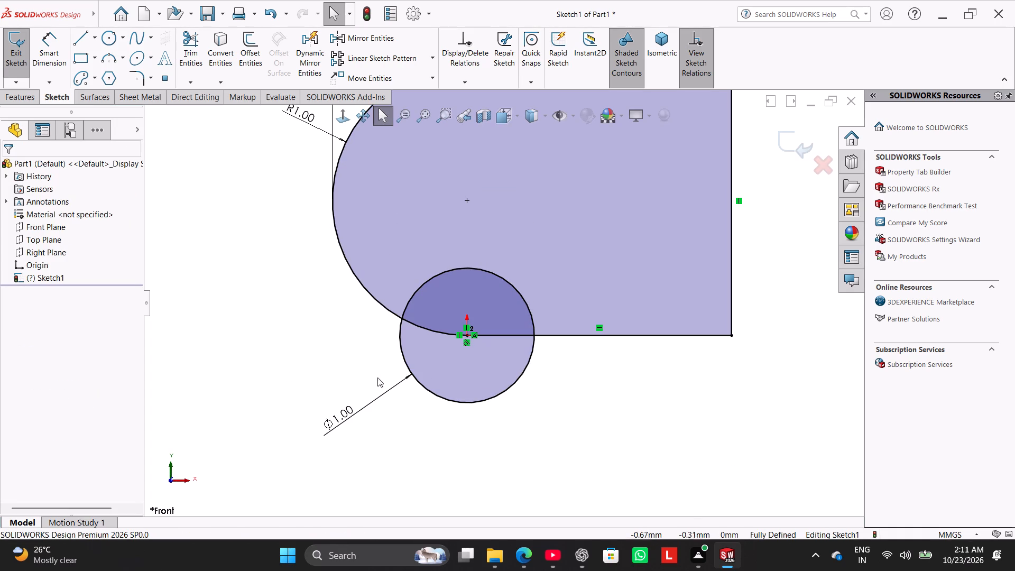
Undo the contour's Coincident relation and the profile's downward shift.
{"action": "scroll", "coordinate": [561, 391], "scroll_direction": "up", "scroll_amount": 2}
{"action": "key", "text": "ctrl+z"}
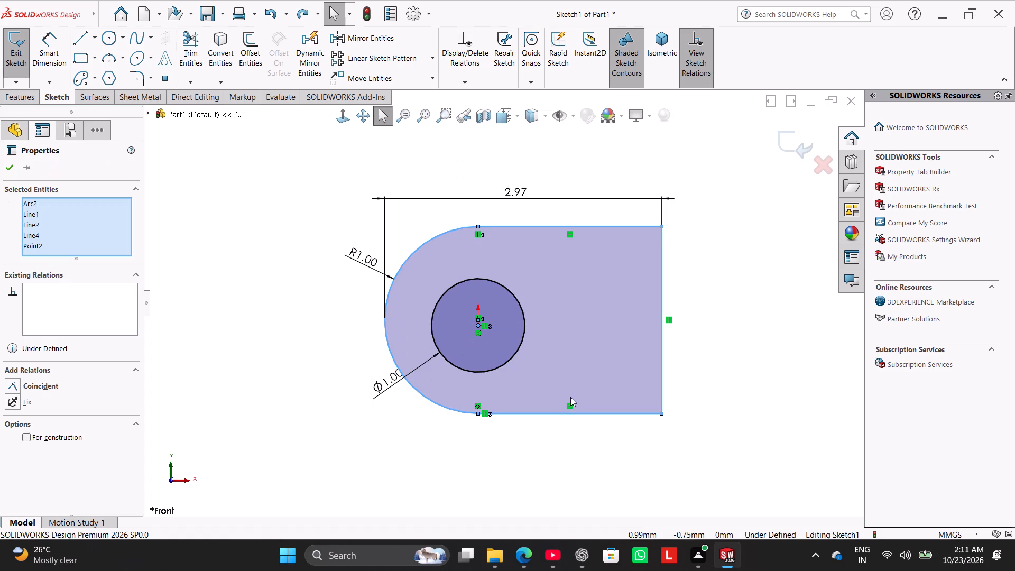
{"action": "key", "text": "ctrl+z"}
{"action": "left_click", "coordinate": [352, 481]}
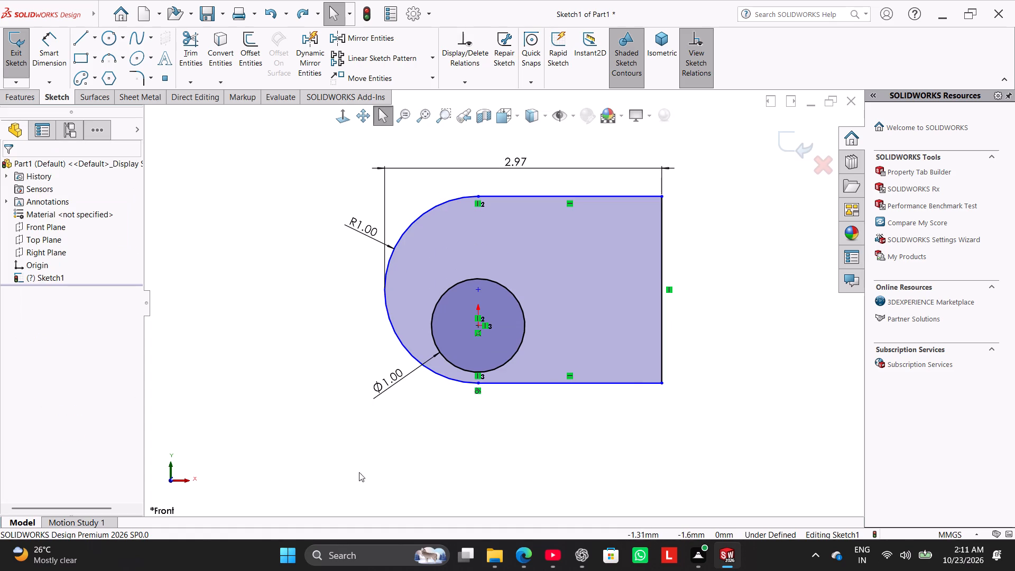
Add a Coincident relation between the arc's centre point and the circle's centre.
{"action": "left_click", "coordinate": [479, 290], "text": "ctrl"}
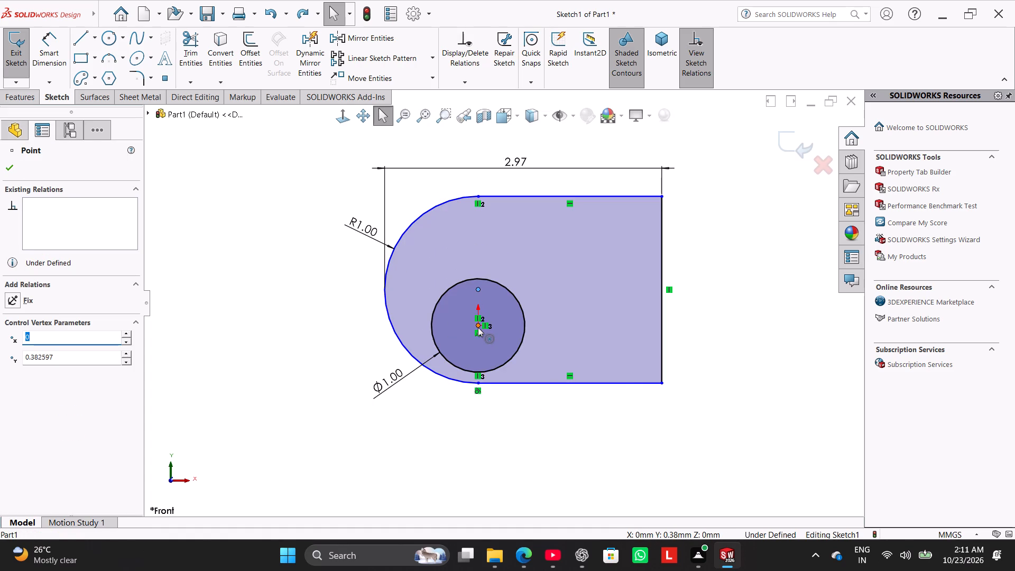
{"action": "left_click", "coordinate": [478, 327], "text": "ctrl"}
{"action": "left_click", "coordinate": [47, 389]}
{"action": "left_click", "coordinate": [205, 363]}
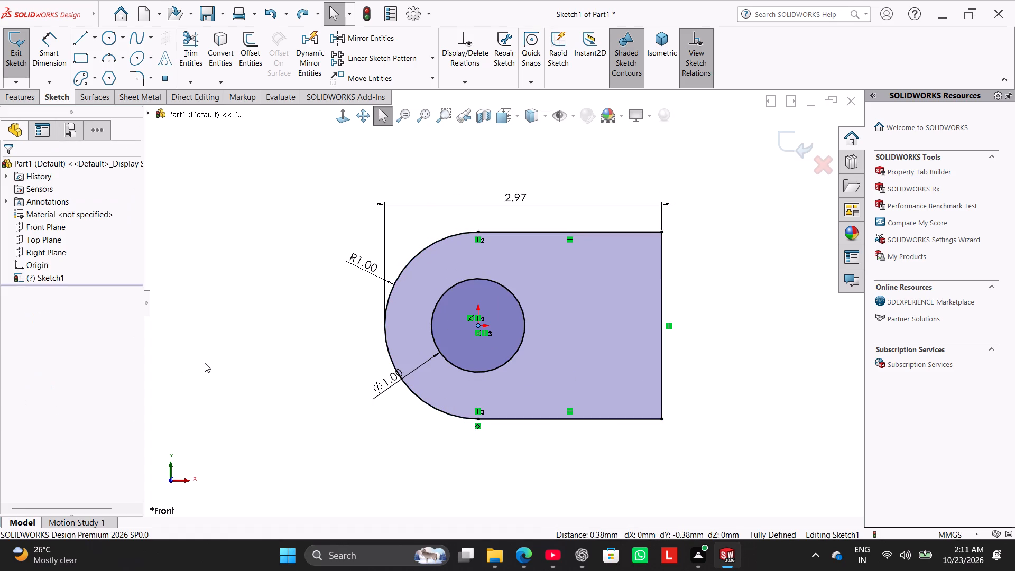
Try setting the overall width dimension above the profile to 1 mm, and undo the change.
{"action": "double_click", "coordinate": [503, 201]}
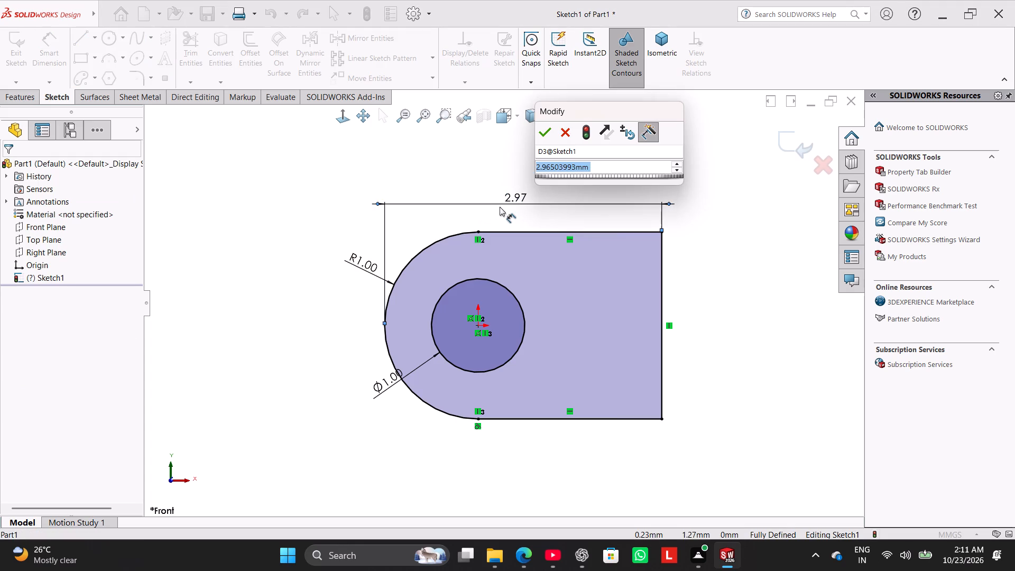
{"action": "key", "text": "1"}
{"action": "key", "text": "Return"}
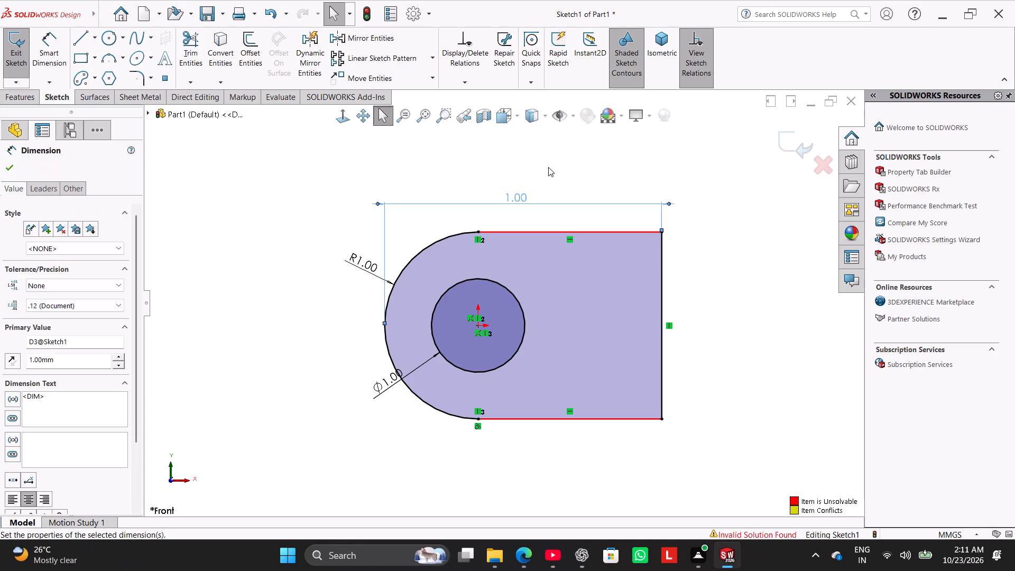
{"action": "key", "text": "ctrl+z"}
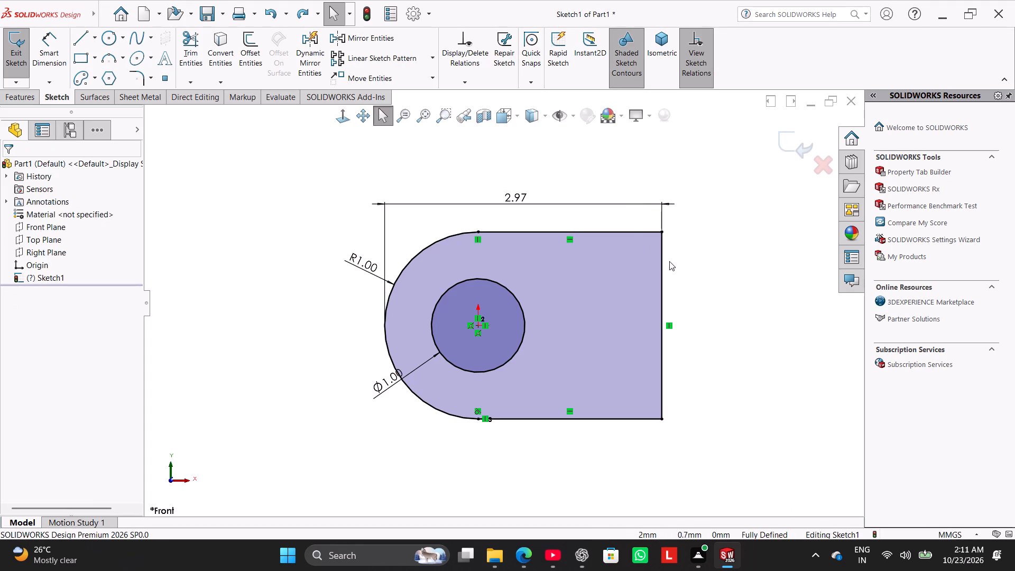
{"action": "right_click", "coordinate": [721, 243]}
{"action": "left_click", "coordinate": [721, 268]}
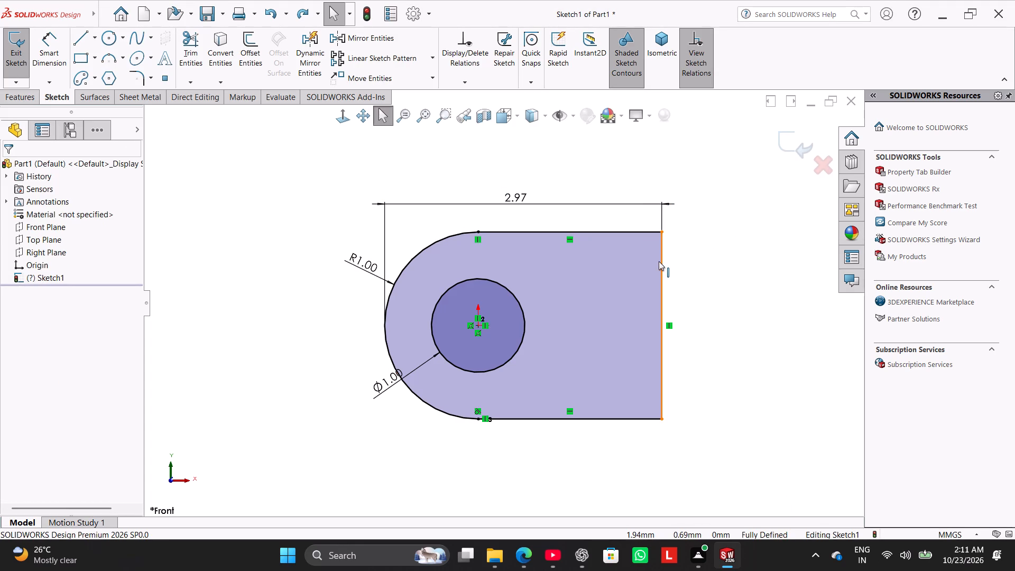
Delete the overall width dimension above the profile.
{"action": "right_click", "coordinate": [516, 198]}
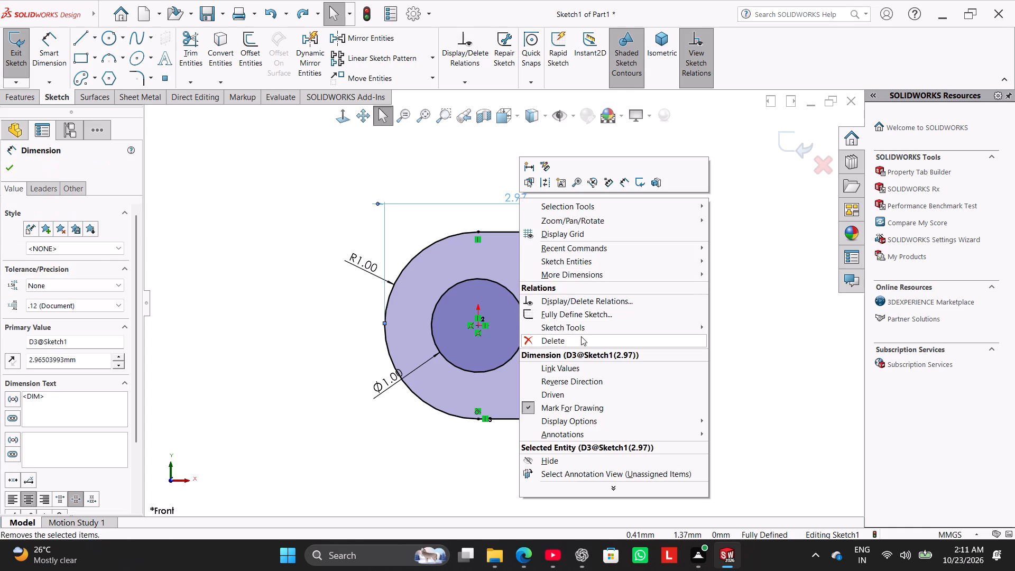
{"action": "left_click", "coordinate": [580, 336]}
Shorten the profile by moving its vertical line toward the circle, to an overall width of about 2.09 mm.
{"action": "left_click_drag", "start_coordinate": [665, 313], "coordinate": [601, 310]}
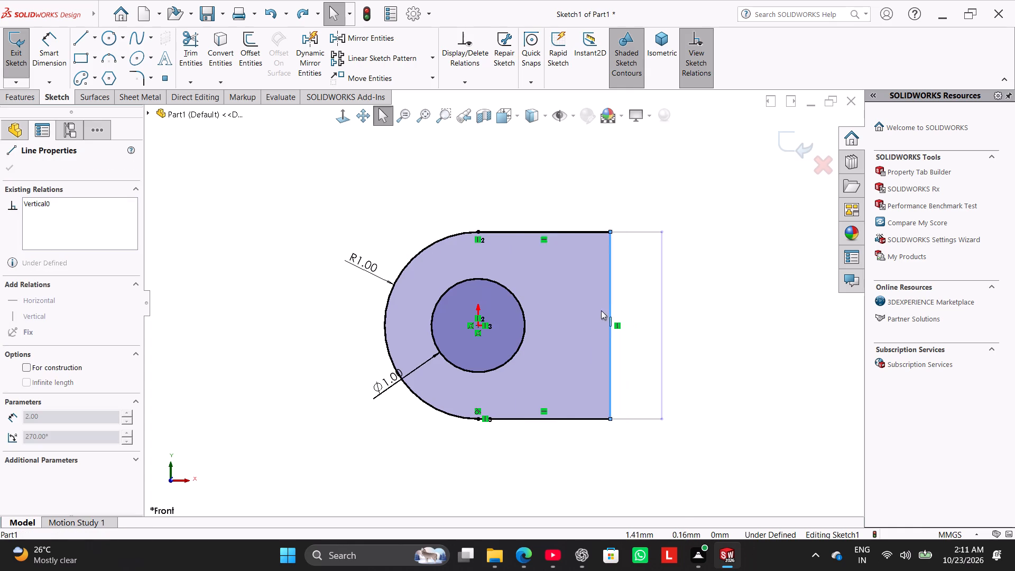
{"action": "left_click_drag", "start_coordinate": [601, 310], "coordinate": [580, 320]}
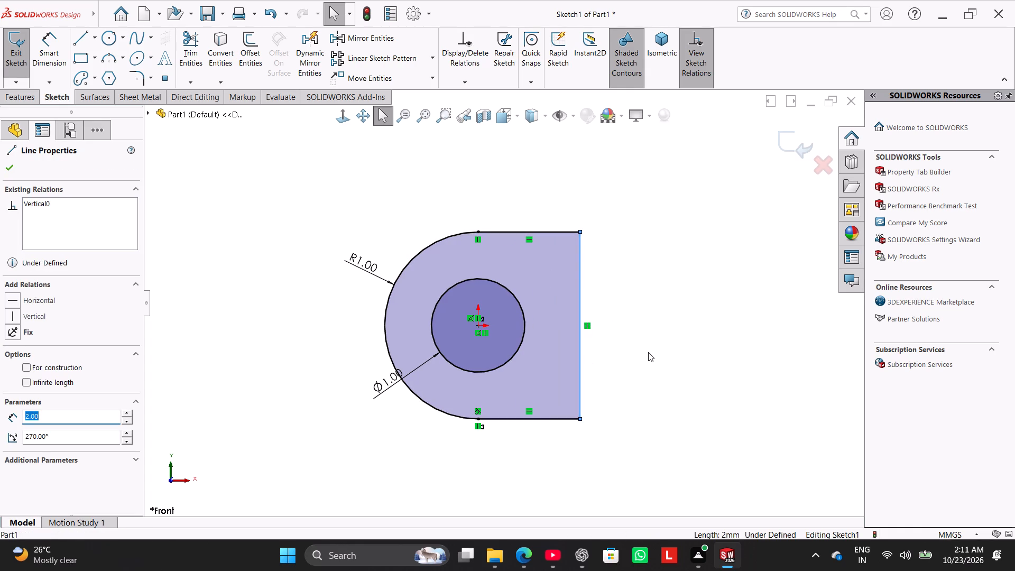
{"action": "left_click", "coordinate": [397, 197]}
Dimension the overall width from the arc's outer edge to the vertical line, placed above the profile.
{"action": "left_click", "coordinate": [55, 50]}
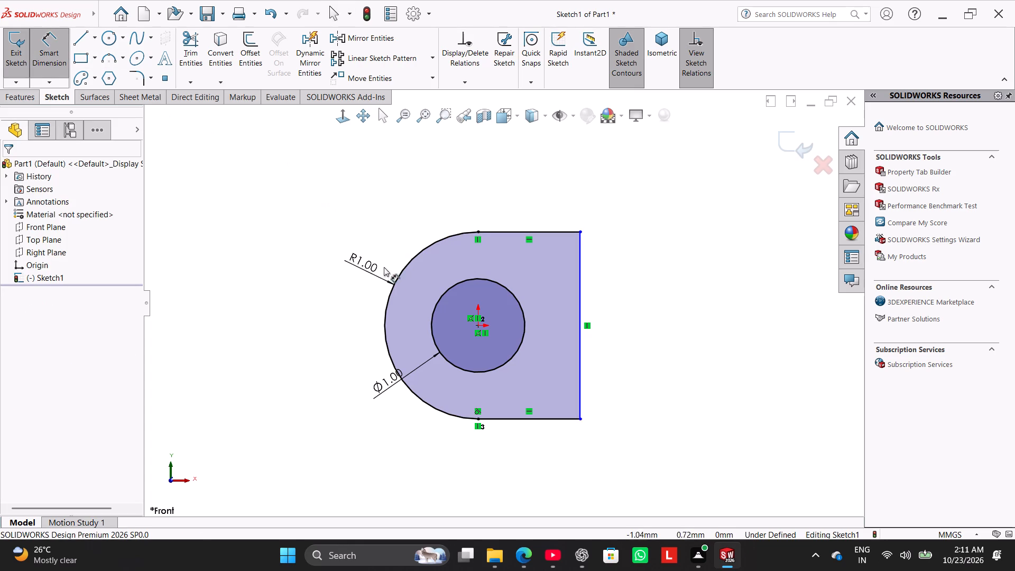
{"action": "left_click", "coordinate": [384, 312], "text": "shift"}
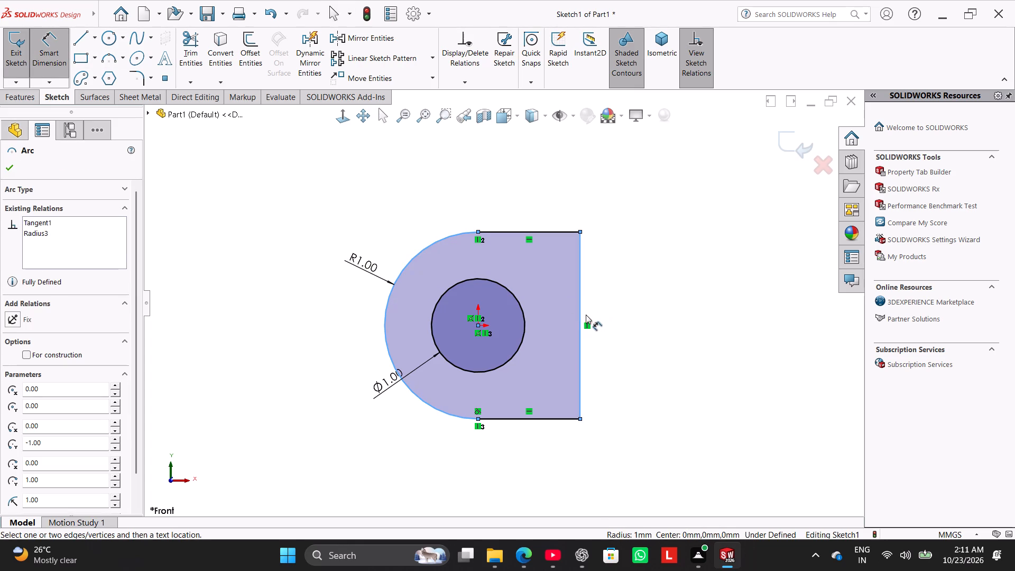
{"action": "left_click", "coordinate": [582, 312], "text": "shift"}
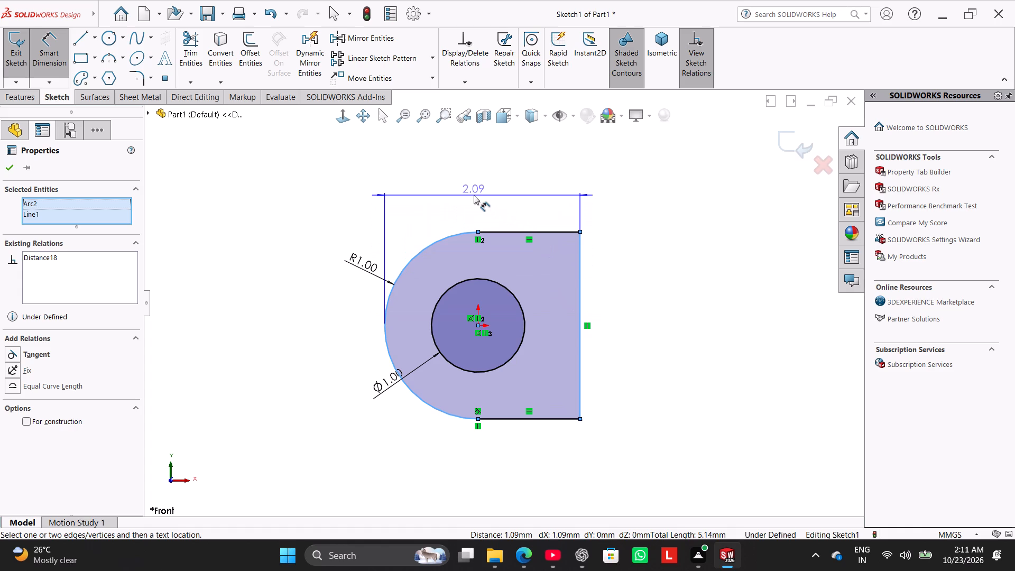
{"action": "left_click", "coordinate": [474, 195]}
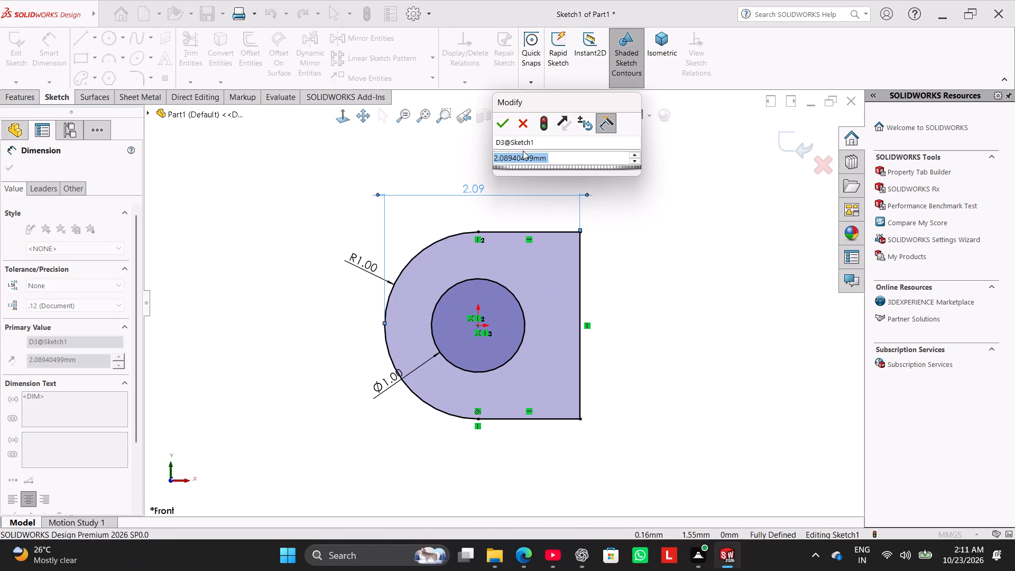
{"action": "left_click", "coordinate": [525, 123]}
Delete the overall width dimension above the profile.
{"action": "right_click", "coordinate": [468, 192]}
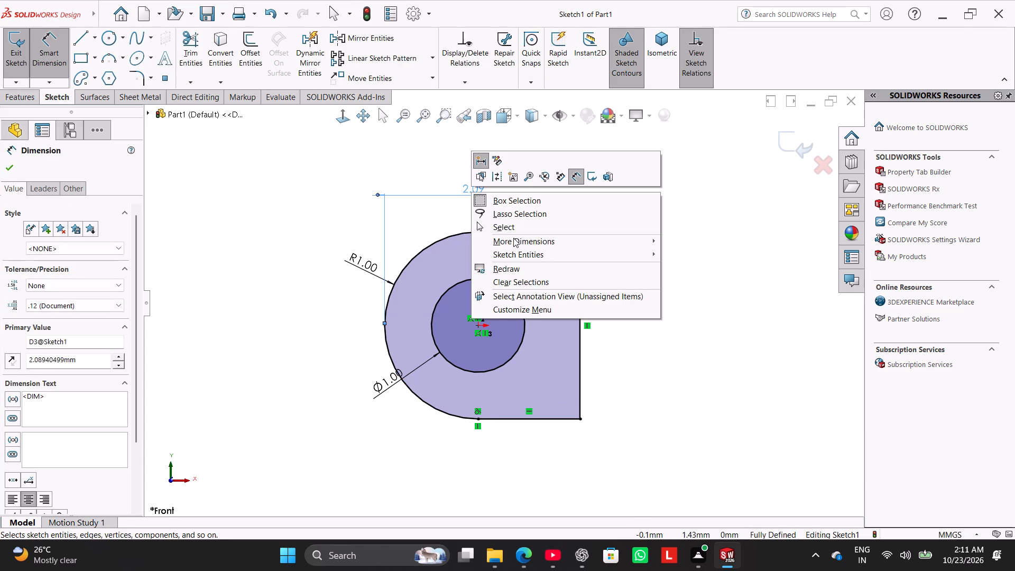
{"action": "left_click", "coordinate": [511, 227]}
{"action": "right_click", "coordinate": [482, 195]}
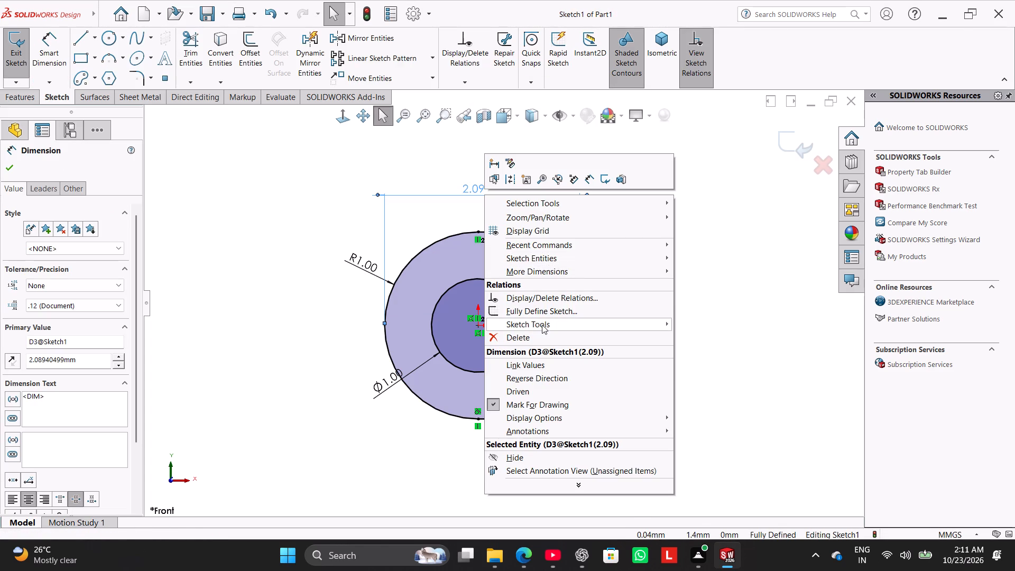
{"action": "left_click", "coordinate": [545, 334]}
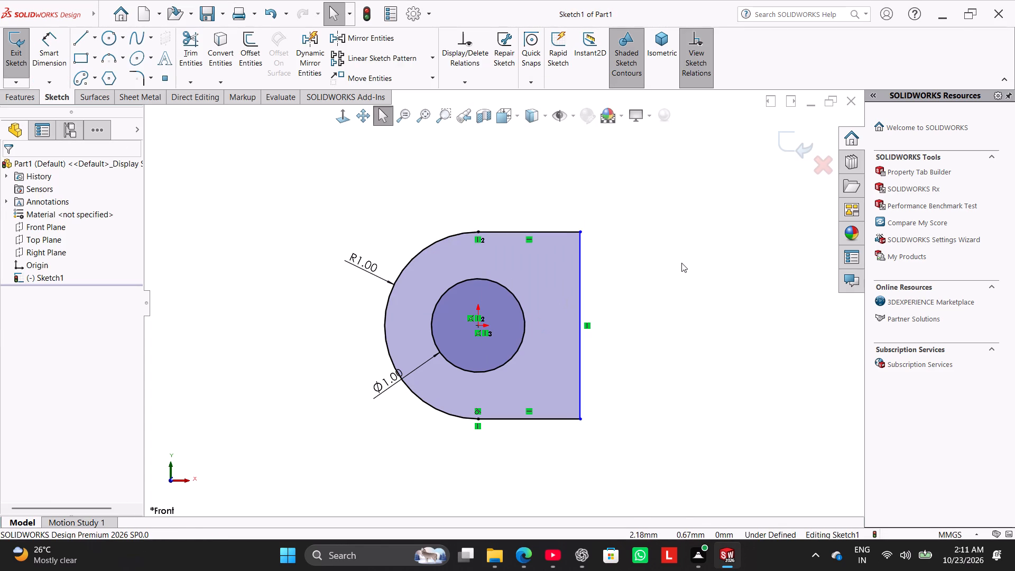
{"action": "left_click", "coordinate": [681, 268]}
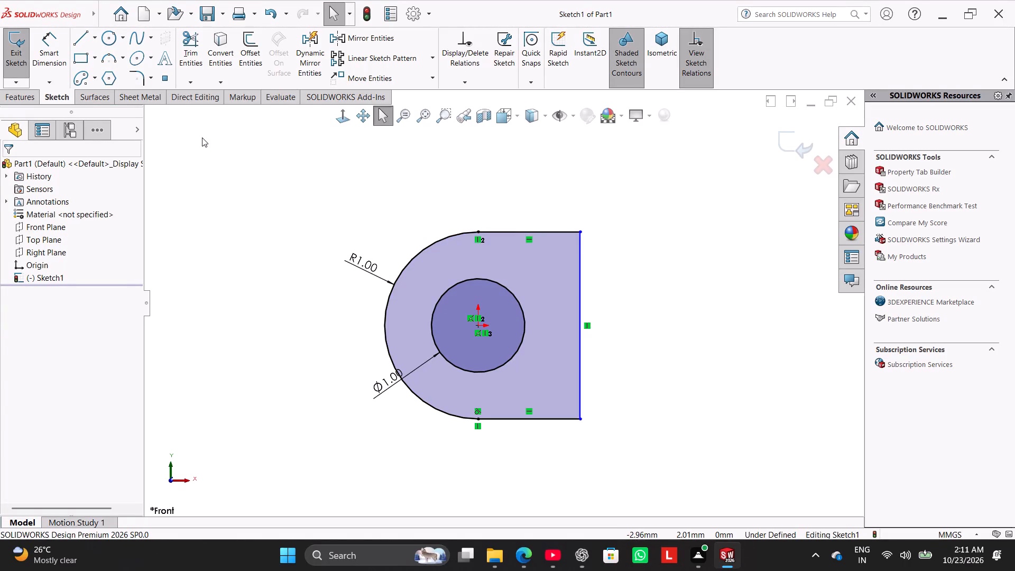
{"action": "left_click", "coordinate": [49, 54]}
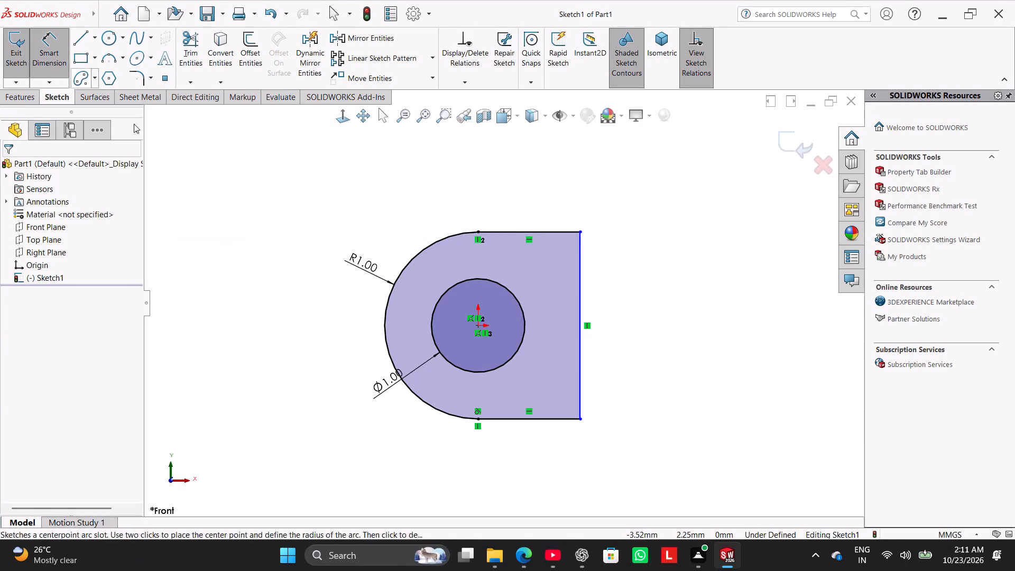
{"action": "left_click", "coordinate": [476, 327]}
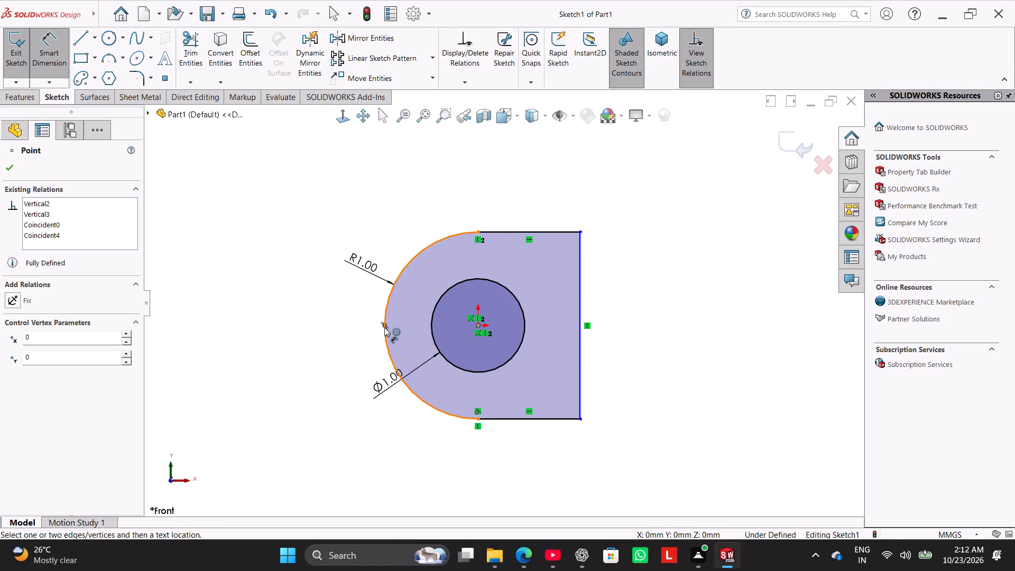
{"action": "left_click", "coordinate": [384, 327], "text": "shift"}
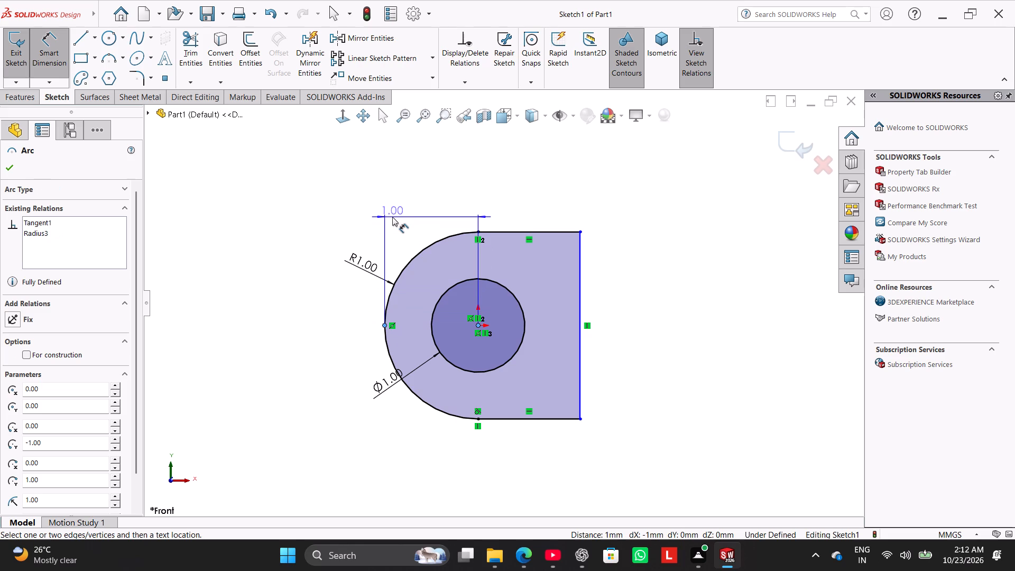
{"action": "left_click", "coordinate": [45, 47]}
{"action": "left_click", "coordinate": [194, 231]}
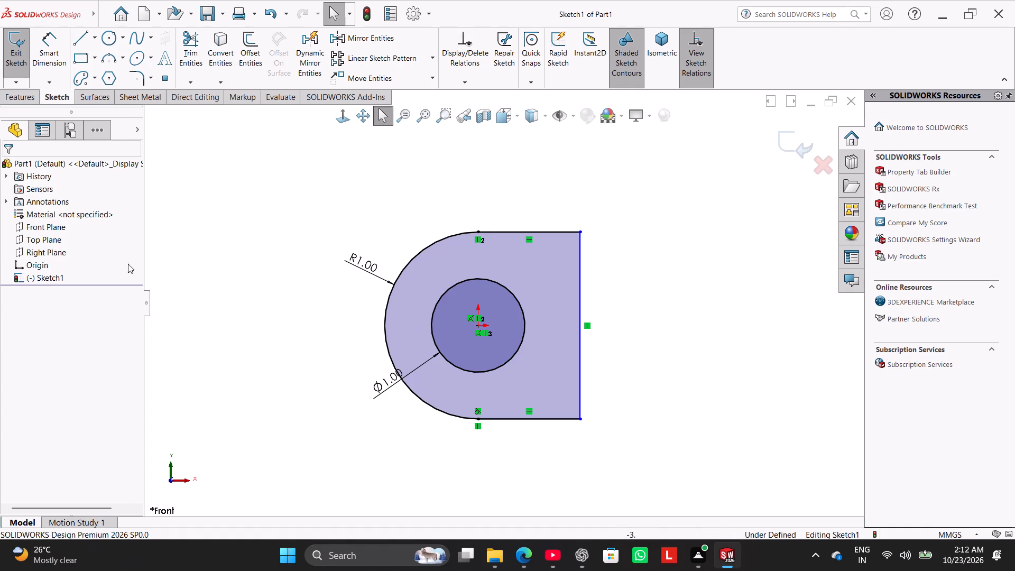
Dimension the overall width from the arc's outer edge to the vertical line as 2 mm, placed above the profile.
{"action": "left_click", "coordinate": [63, 48], "text": "ctrl"}
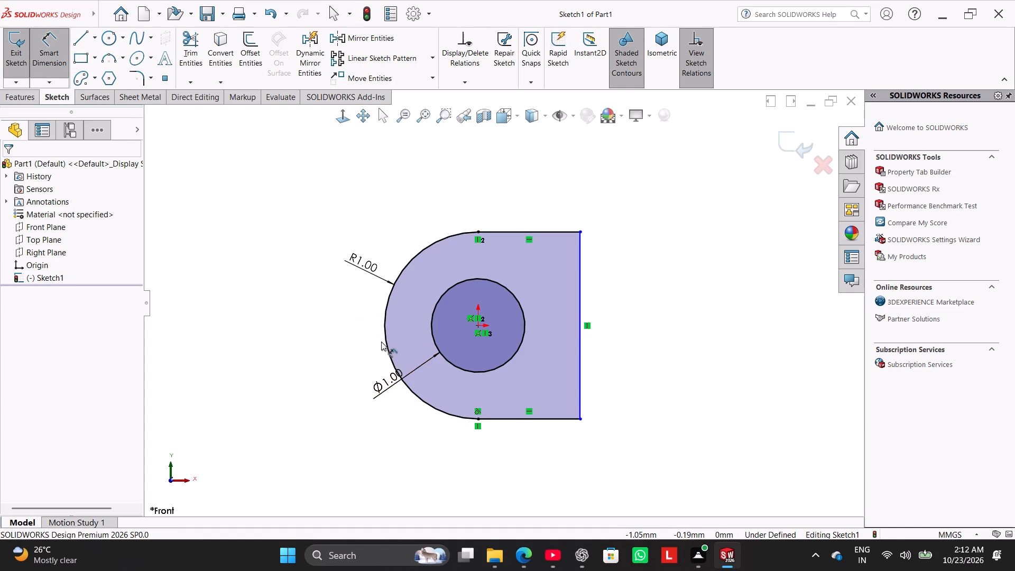
{"action": "left_click", "coordinate": [385, 327], "text": "shift"}
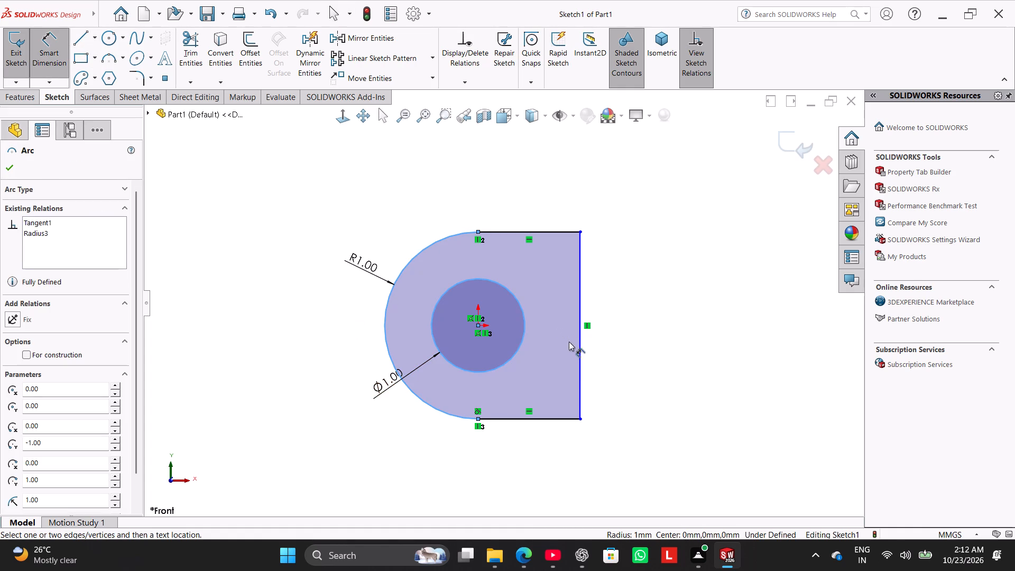
{"action": "left_click", "coordinate": [578, 356], "text": "shift"}
{"action": "left_click", "coordinate": [470, 194]}
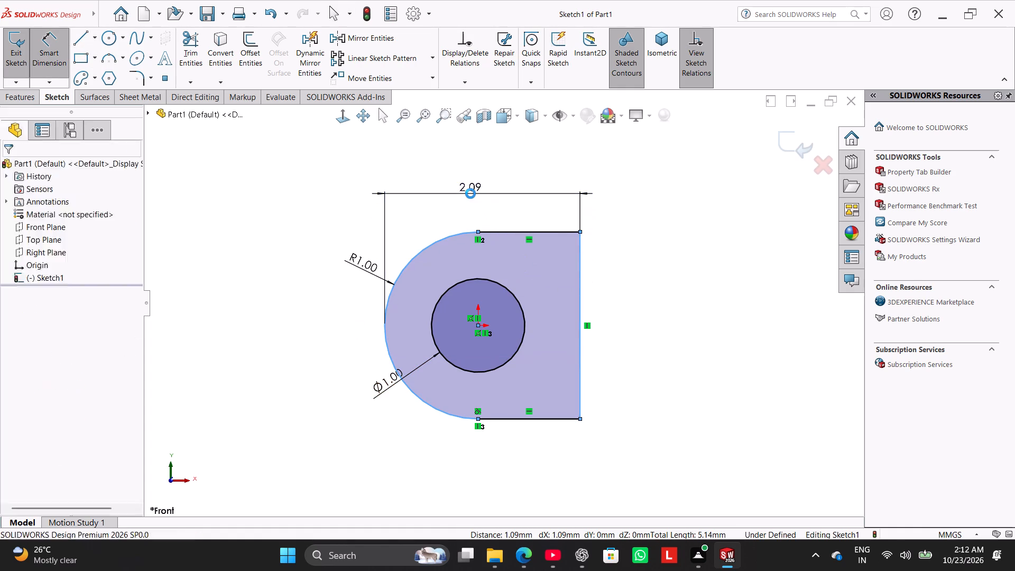
{"action": "key", "text": "2"}
{"action": "key", "text": "Return"}
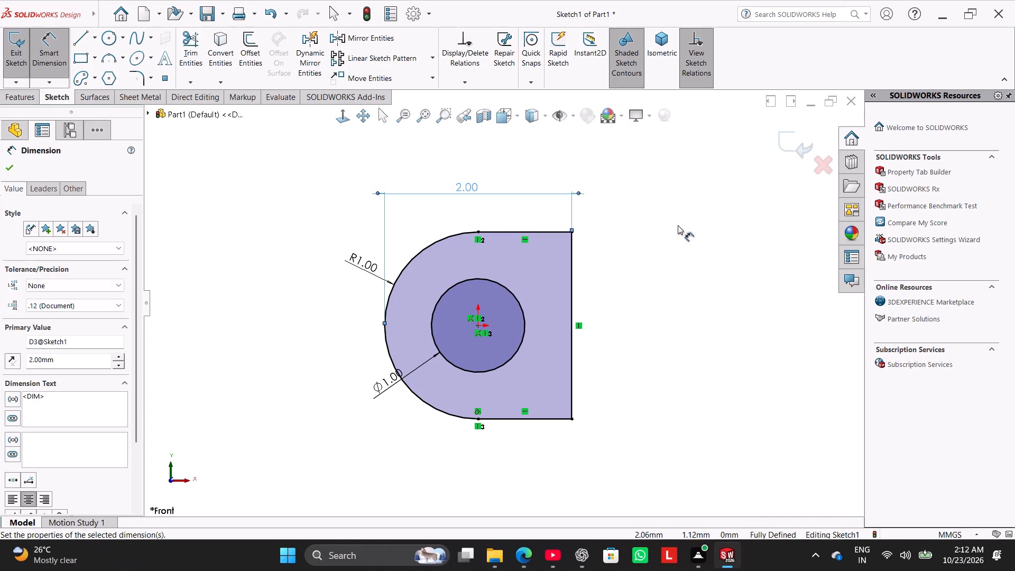
{"action": "right_click", "coordinate": [682, 227]}
{"action": "left_click", "coordinate": [732, 261]}
{"action": "left_click", "coordinate": [708, 274]}
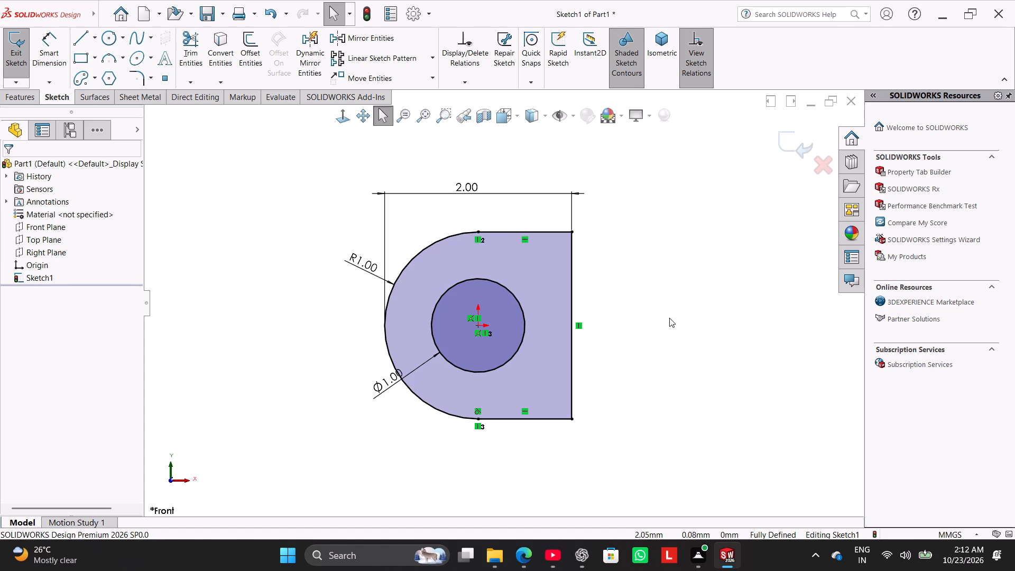
Extrude the D-shaped profile with its circular hole 2 mm using a Mid Plane end condition.
{"action": "middle_click_drag", "start_coordinate": [670, 320], "coordinate": [679, 430]}
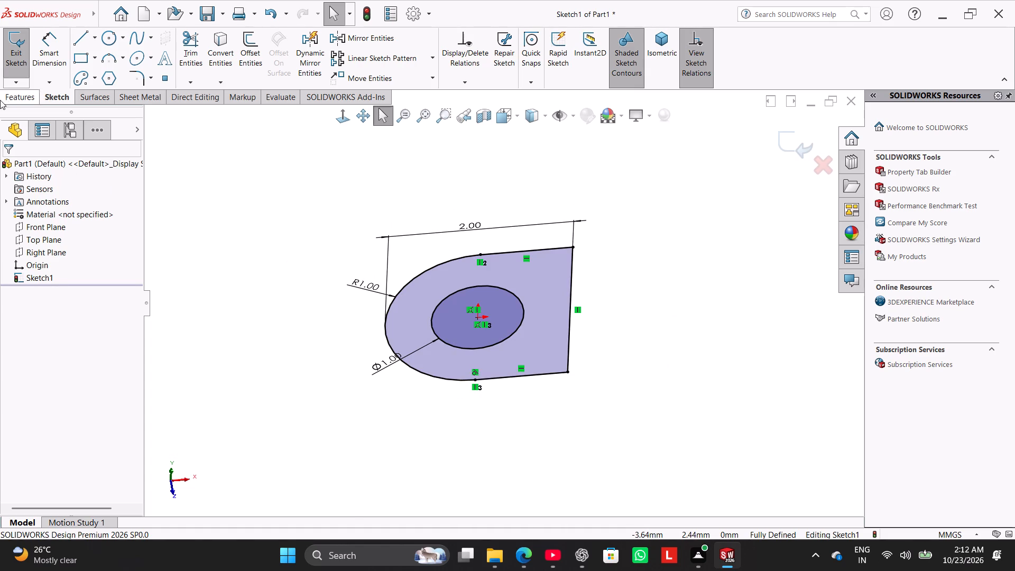
{"action": "left_click", "coordinate": [23, 97]}
{"action": "left_click", "coordinate": [24, 69]}
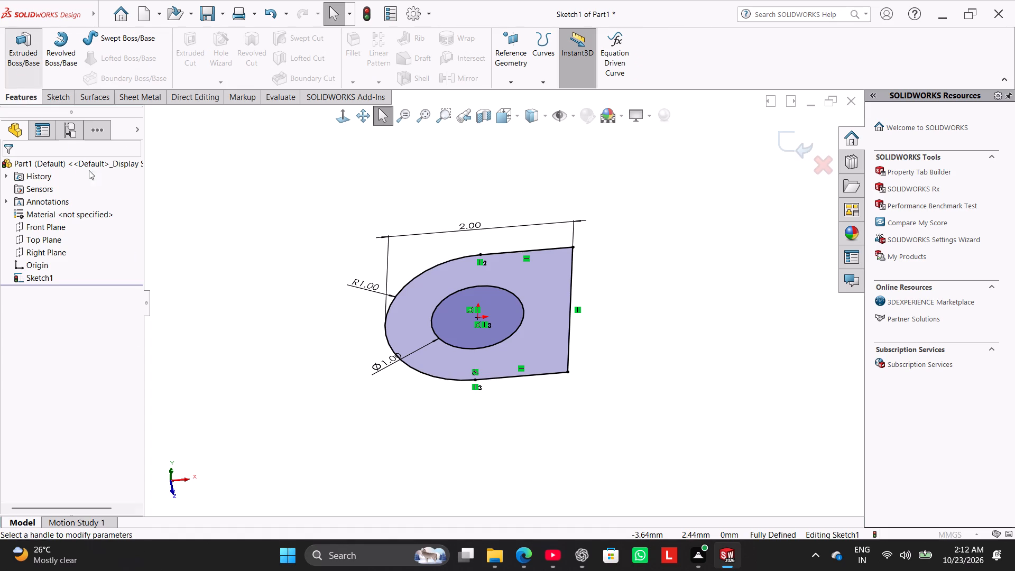
{"action": "left_click", "coordinate": [101, 240]}
{"action": "left_click", "coordinate": [106, 295]}
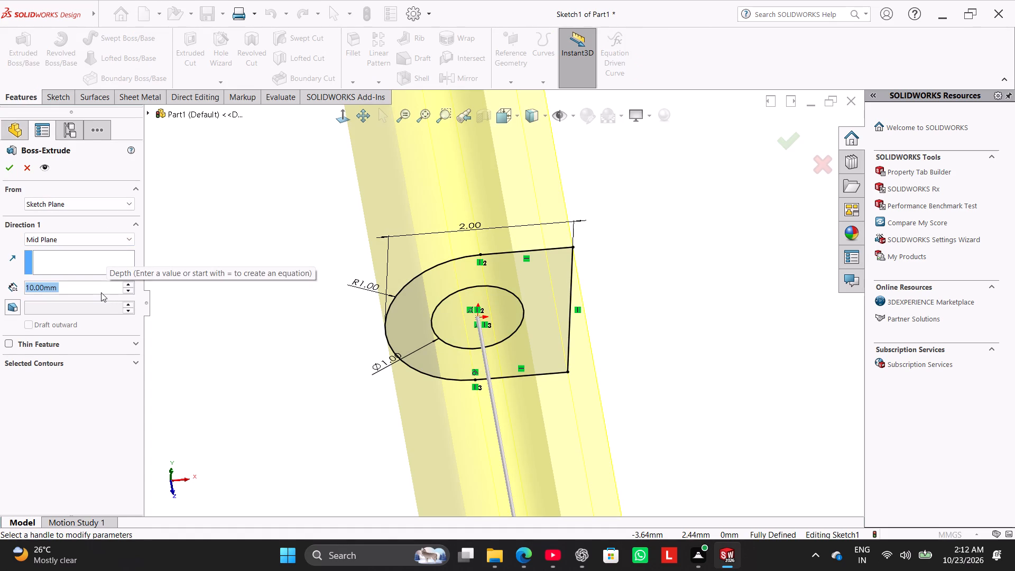
{"action": "key", "text": "2"}
{"action": "key", "text": "Return"}
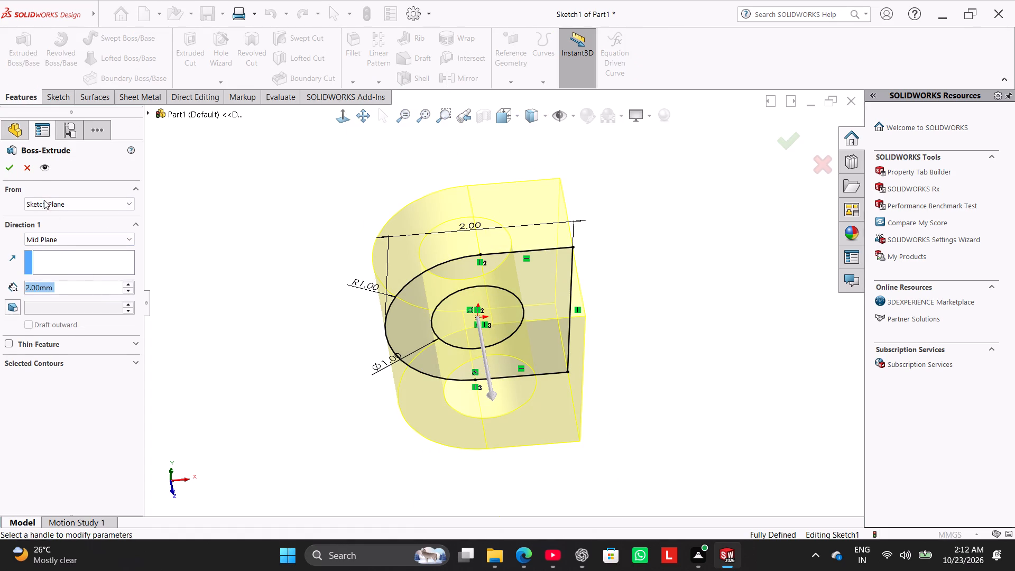
{"action": "left_click", "coordinate": [15, 170]}
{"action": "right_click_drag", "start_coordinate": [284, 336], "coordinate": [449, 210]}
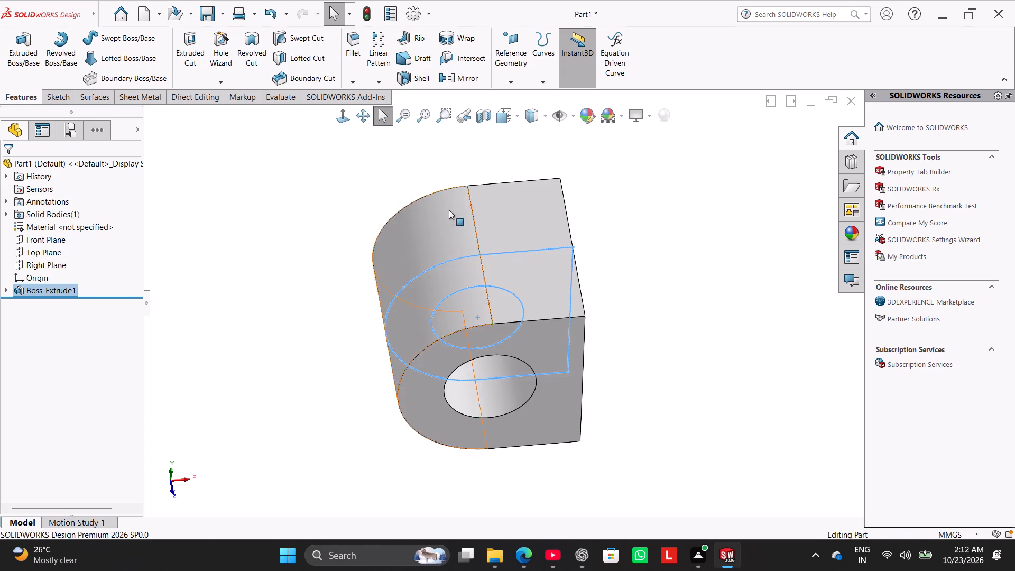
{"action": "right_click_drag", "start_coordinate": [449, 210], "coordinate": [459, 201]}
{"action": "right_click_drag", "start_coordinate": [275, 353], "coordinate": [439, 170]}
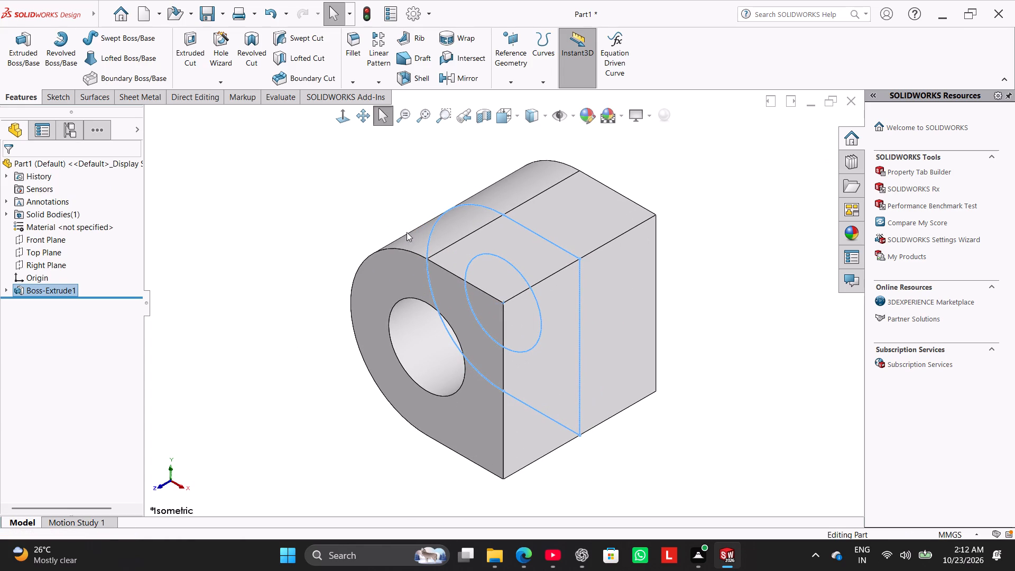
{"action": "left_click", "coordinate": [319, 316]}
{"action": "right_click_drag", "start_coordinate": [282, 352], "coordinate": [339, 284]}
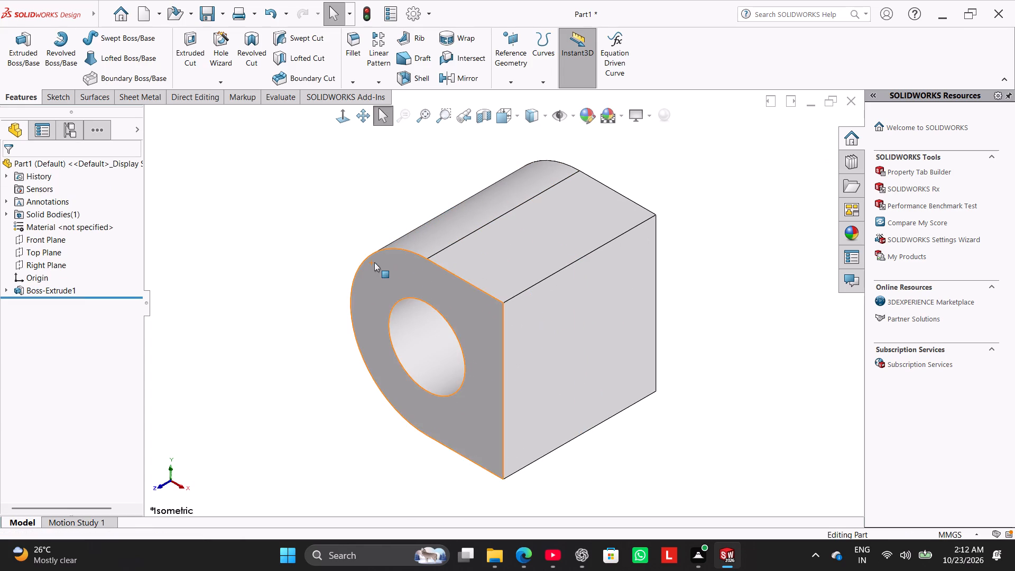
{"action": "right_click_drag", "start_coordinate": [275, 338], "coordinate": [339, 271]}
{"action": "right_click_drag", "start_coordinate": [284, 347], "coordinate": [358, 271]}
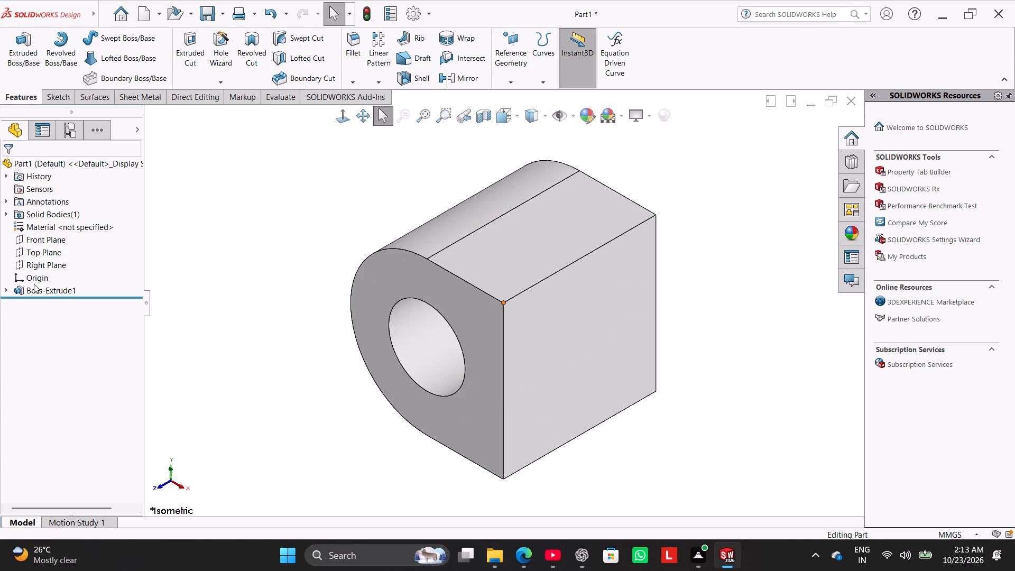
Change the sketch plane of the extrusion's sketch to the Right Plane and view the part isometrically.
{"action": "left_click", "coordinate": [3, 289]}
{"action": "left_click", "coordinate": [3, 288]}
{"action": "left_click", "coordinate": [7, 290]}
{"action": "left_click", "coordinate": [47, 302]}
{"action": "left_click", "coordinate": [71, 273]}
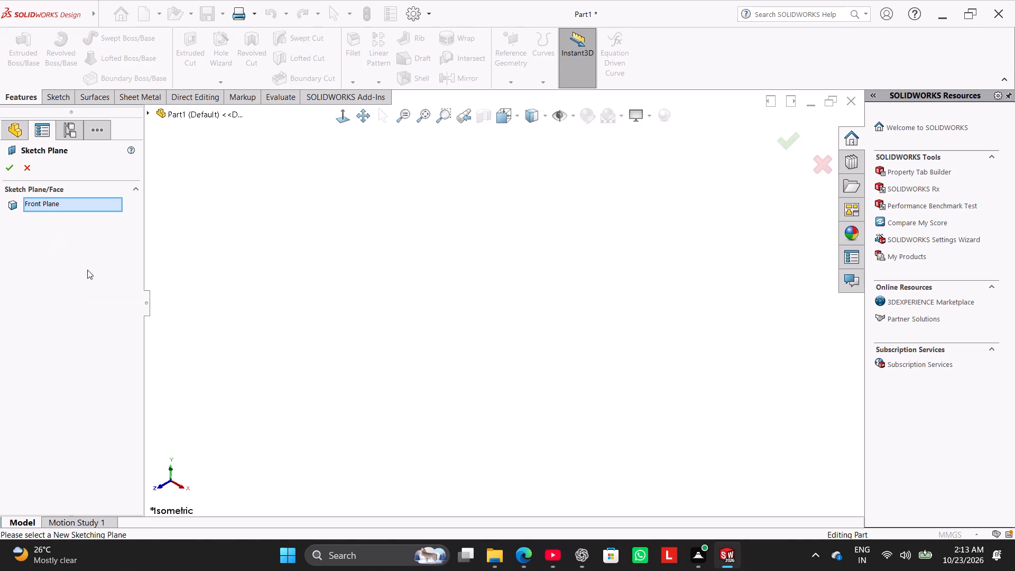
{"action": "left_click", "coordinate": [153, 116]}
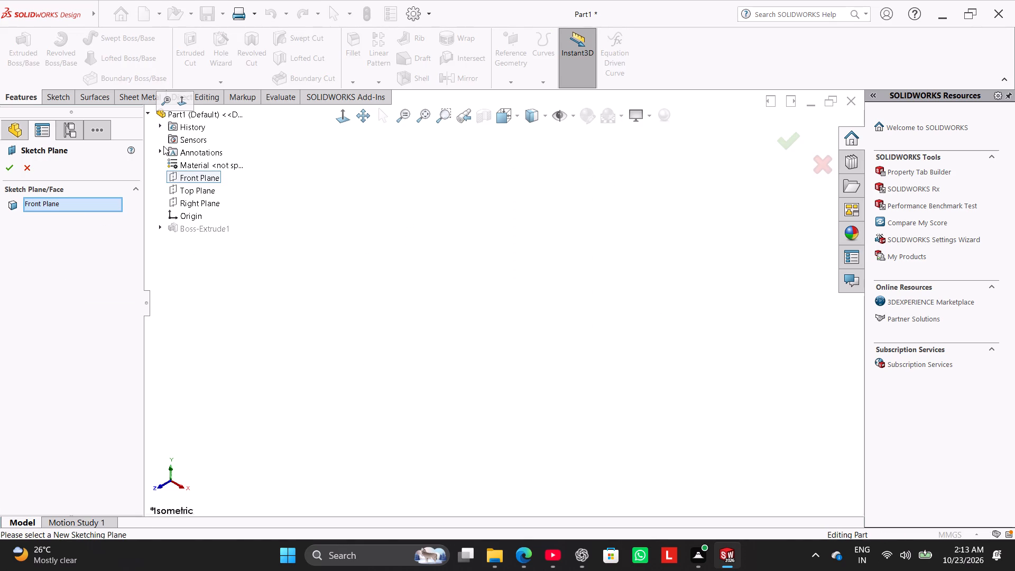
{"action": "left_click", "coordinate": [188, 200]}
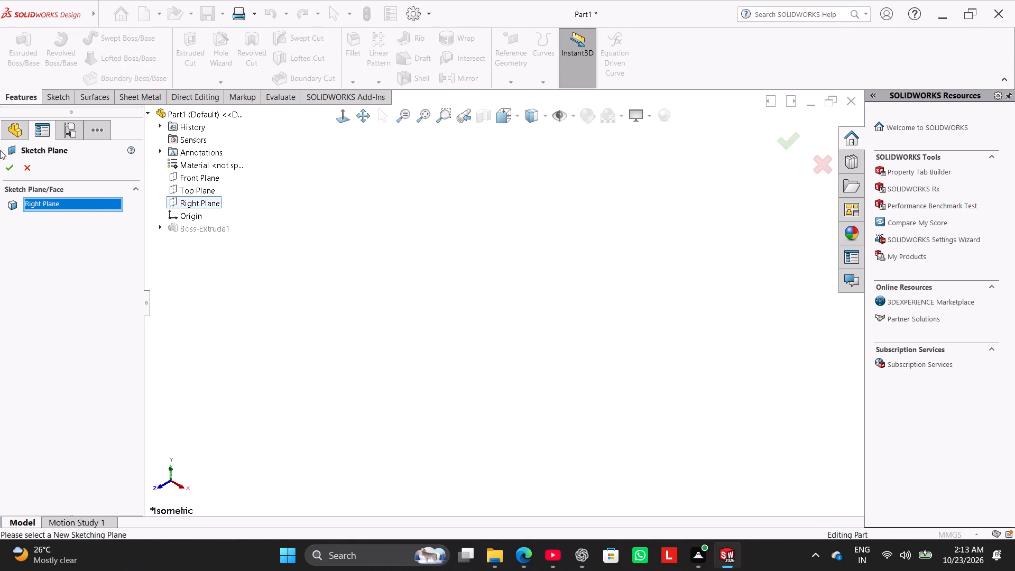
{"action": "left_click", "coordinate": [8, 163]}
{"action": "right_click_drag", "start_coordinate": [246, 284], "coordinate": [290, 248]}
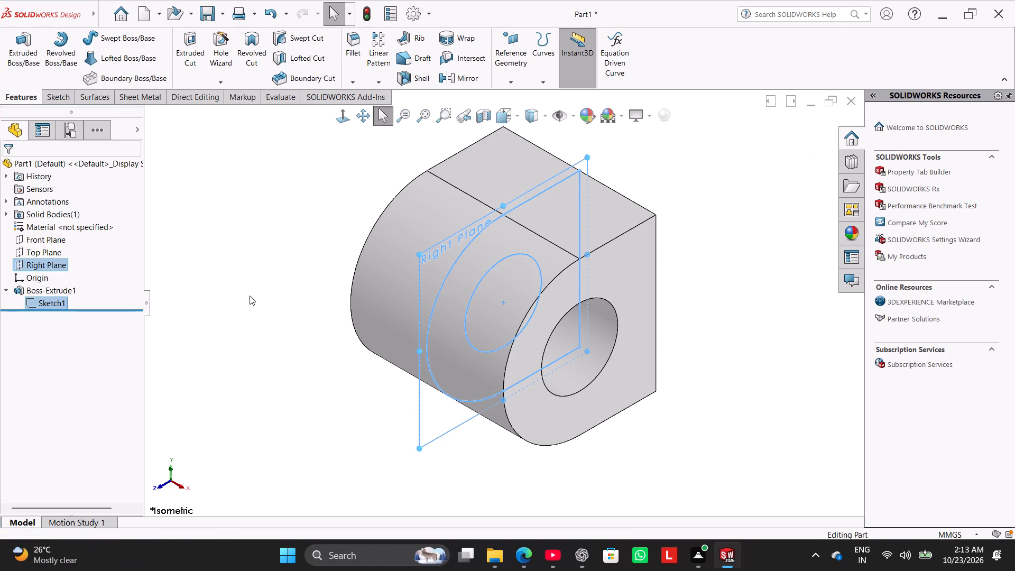
Change the sketch plane of the extrusion's sketch to the Top Plane and view the part isometrically.
{"action": "right_click", "coordinate": [63, 300]}
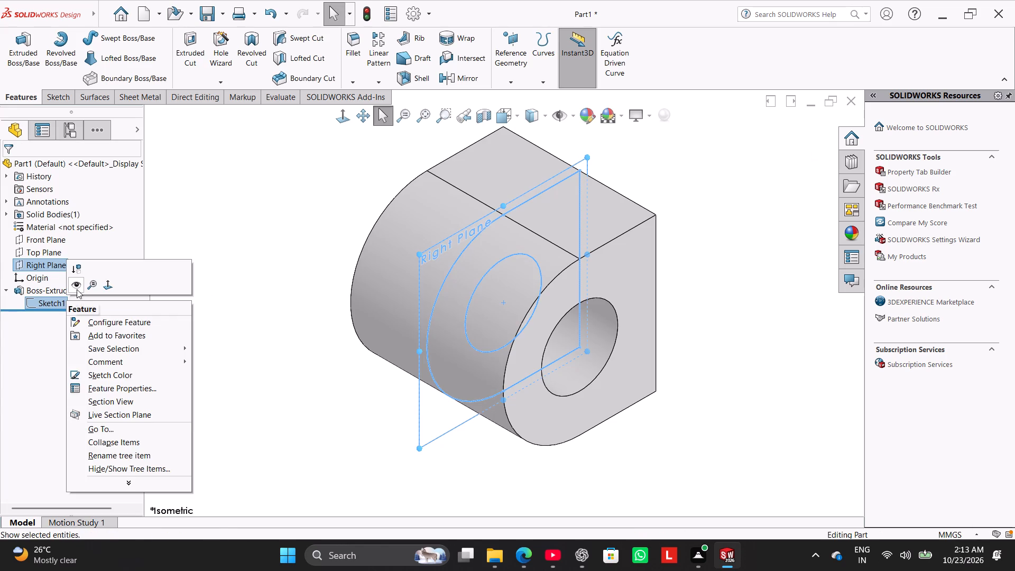
{"action": "double_click", "coordinate": [242, 200]}
{"action": "right_click", "coordinate": [40, 306]}
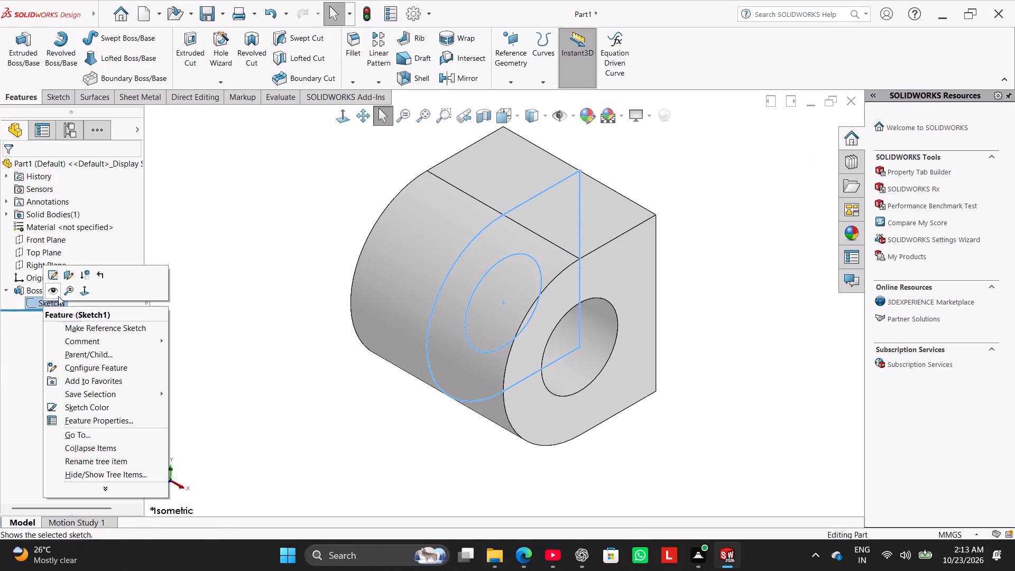
{"action": "left_click", "coordinate": [68, 274]}
{"action": "left_click", "coordinate": [148, 117]}
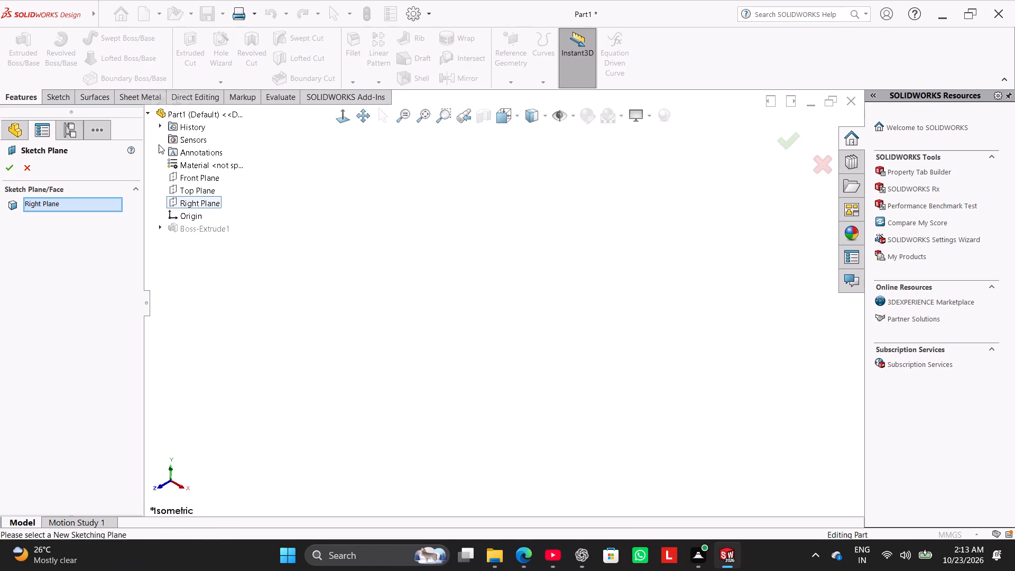
{"action": "left_click", "coordinate": [181, 189]}
{"action": "left_click", "coordinate": [12, 168]}
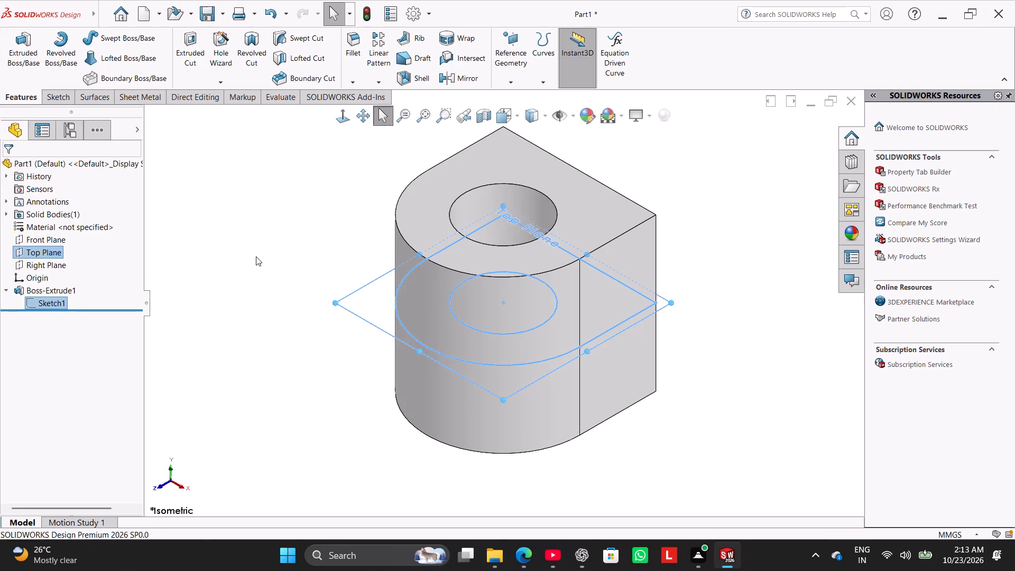
{"action": "right_click_drag", "start_coordinate": [269, 293], "coordinate": [341, 250]}
{"action": "double_click", "coordinate": [280, 293]}
{"action": "right_click_drag", "start_coordinate": [270, 296], "coordinate": [398, 200]}
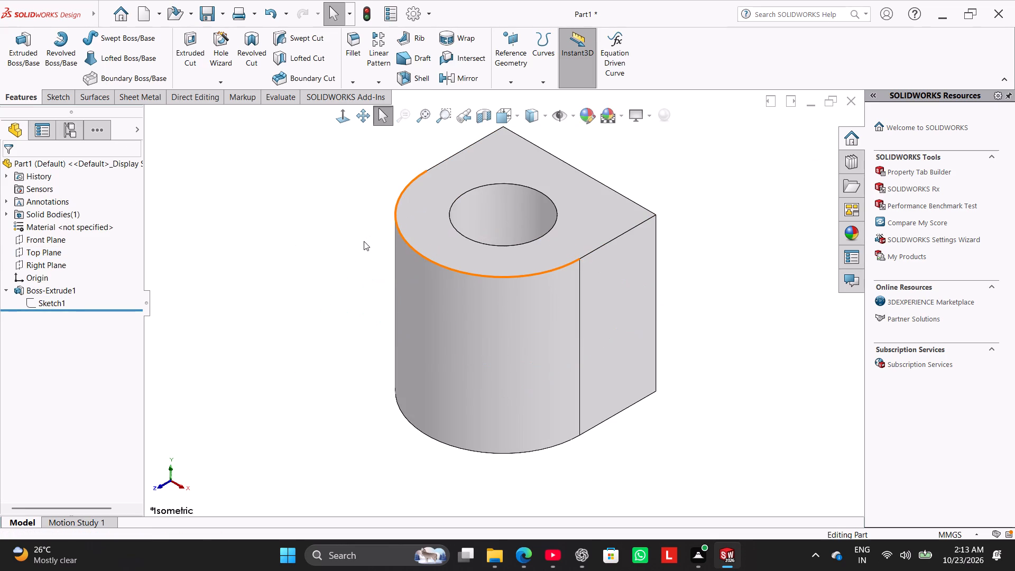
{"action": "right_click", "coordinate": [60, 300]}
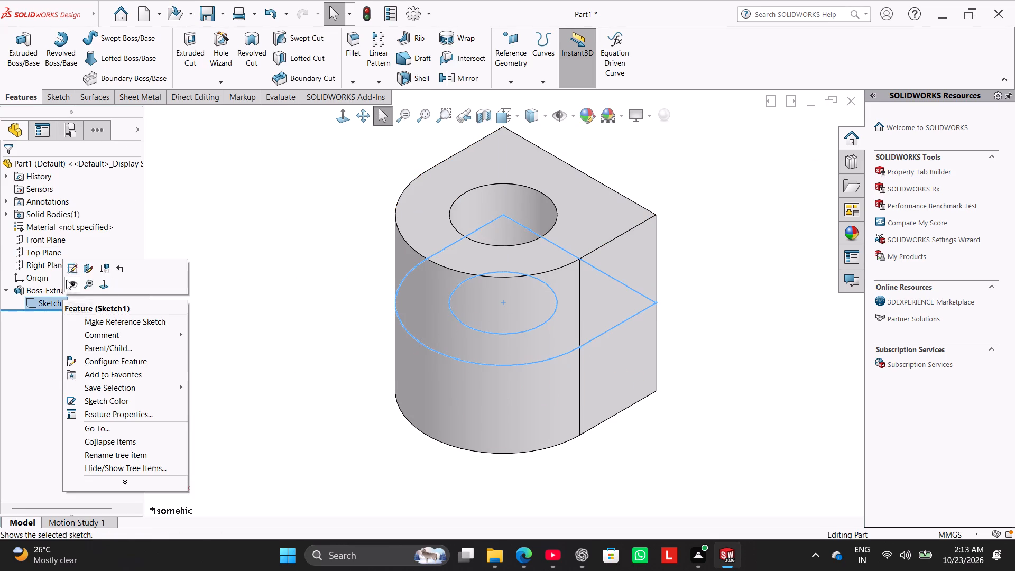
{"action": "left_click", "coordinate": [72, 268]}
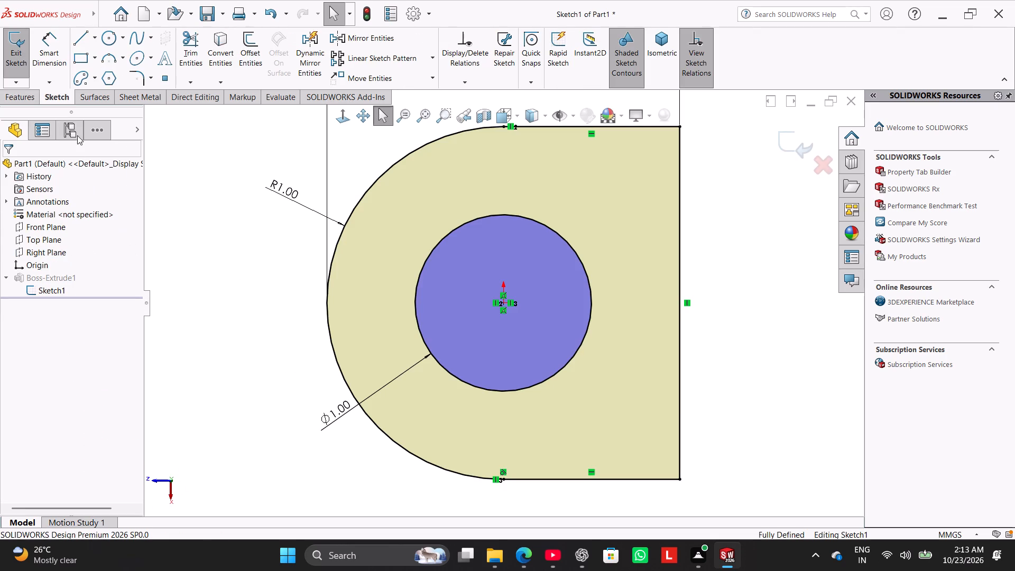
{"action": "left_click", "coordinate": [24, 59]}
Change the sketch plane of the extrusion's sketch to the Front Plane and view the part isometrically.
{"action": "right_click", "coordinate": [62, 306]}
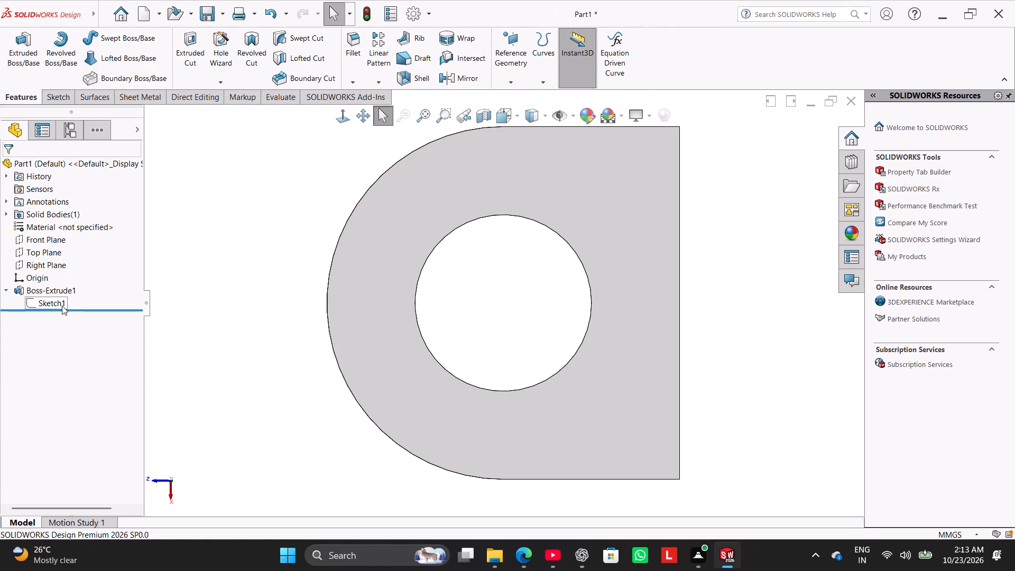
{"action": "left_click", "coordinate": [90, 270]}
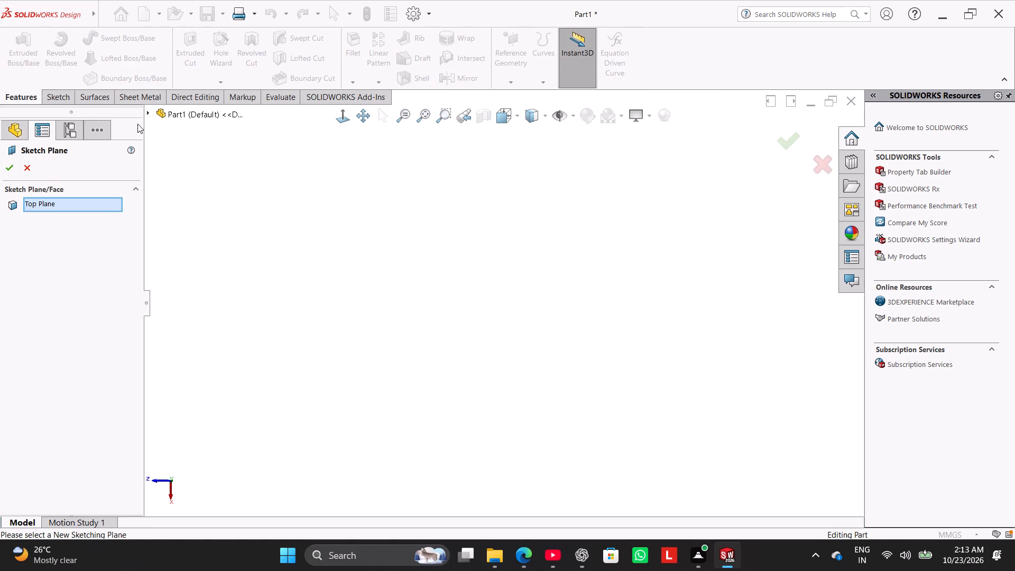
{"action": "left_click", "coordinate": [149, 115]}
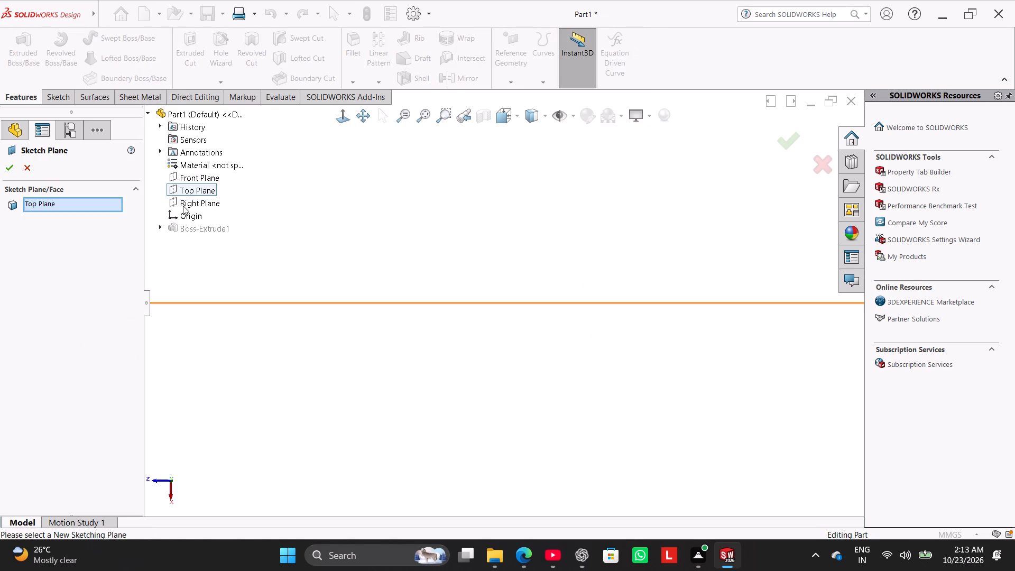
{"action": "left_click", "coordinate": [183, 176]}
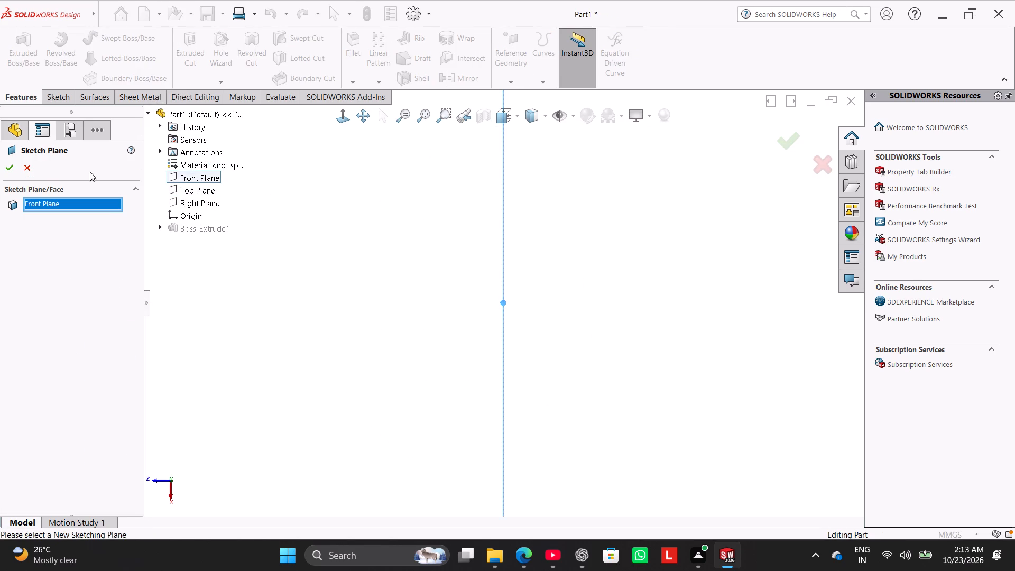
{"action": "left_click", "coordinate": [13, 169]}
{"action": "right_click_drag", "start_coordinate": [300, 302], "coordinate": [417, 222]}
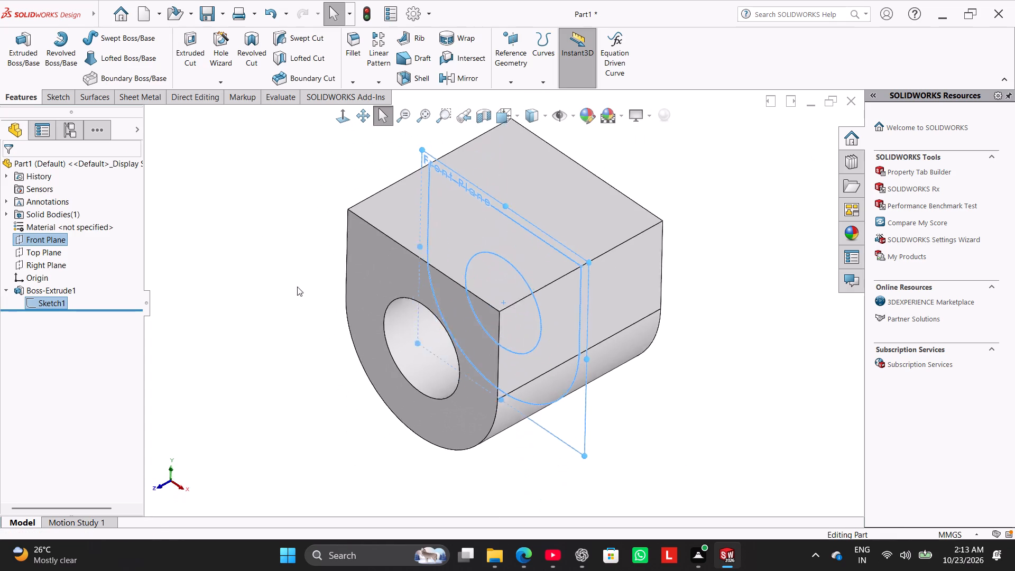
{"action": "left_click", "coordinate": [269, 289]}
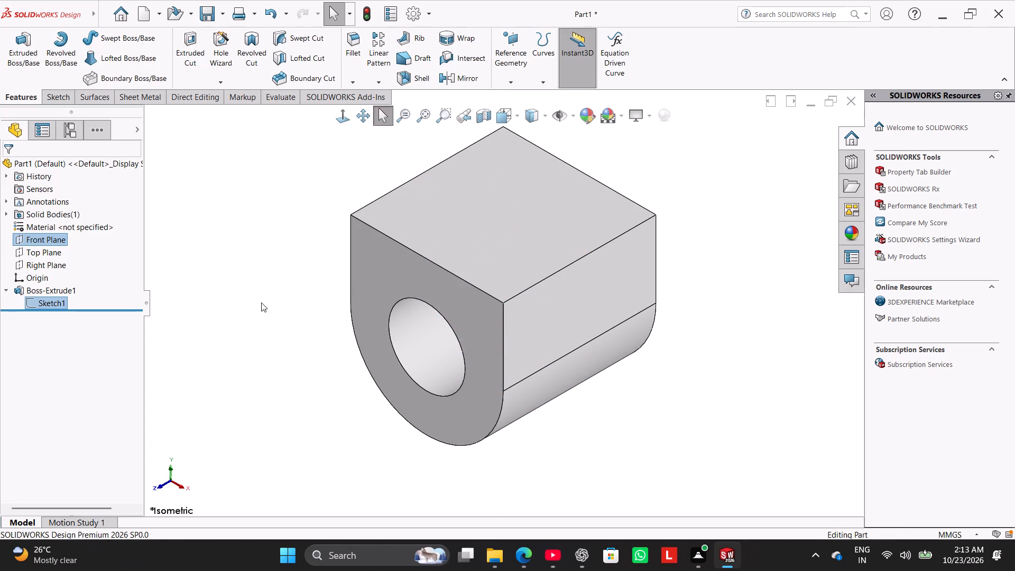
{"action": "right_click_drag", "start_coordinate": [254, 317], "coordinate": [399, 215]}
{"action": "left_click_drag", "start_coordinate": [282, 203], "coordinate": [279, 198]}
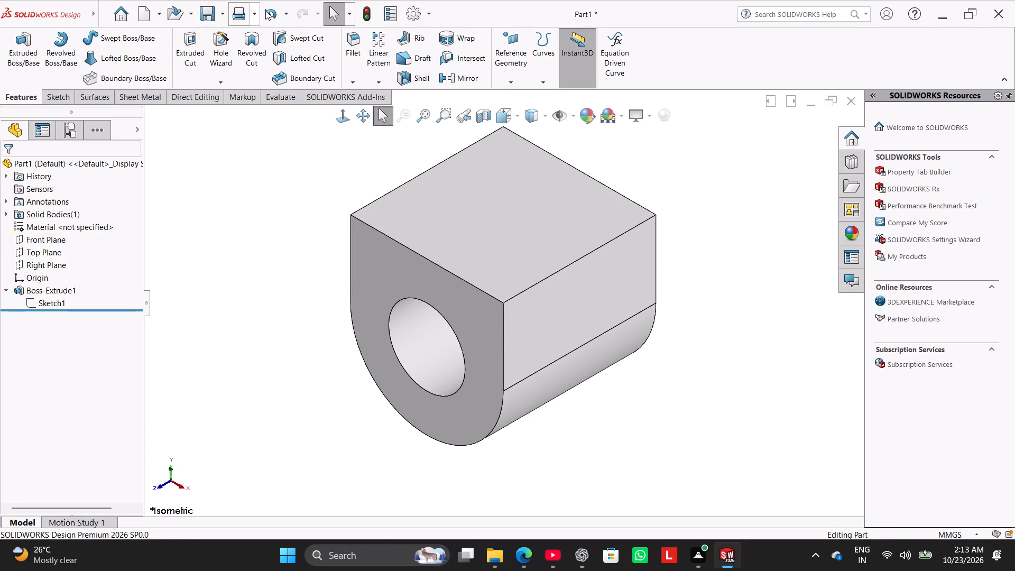
Undo the recent sketch plane changes of the extrusion's sketch and view the part isometrically.
{"action": "left_click", "coordinate": [271, 11]}
{"action": "left_click", "coordinate": [270, 17]}
{"action": "left_click", "coordinate": [270, 17]}
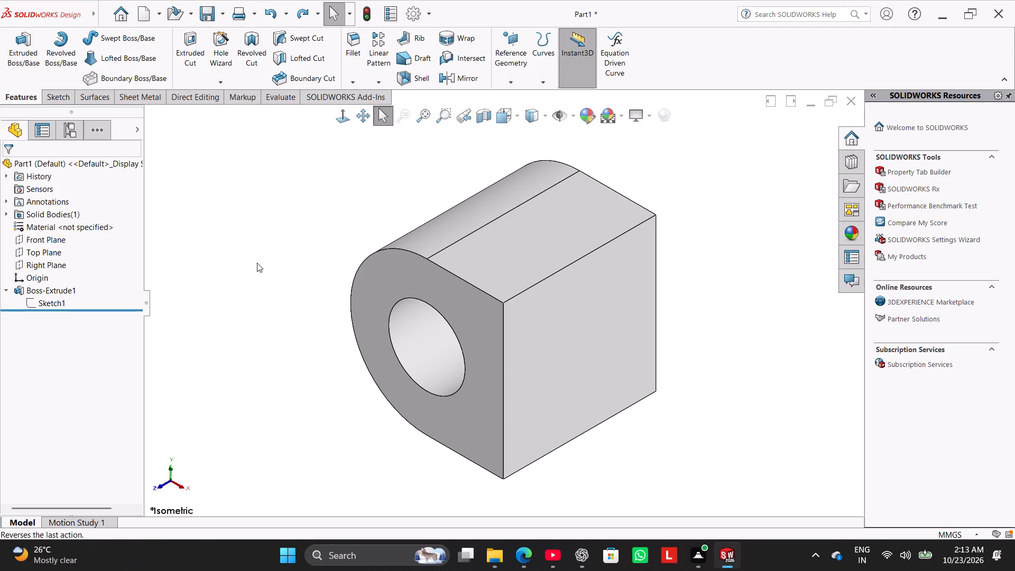
{"action": "right_click_drag", "start_coordinate": [257, 263], "coordinate": [355, 171]}
{"action": "right_click_drag", "start_coordinate": [312, 241], "coordinate": [370, 172]}
{"action": "right_click_drag", "start_coordinate": [281, 253], "coordinate": [402, 168]}
{"action": "right_click_drag", "start_coordinate": [309, 245], "coordinate": [486, 145]}
{"action": "right_click_drag", "start_coordinate": [313, 253], "coordinate": [413, 171]}
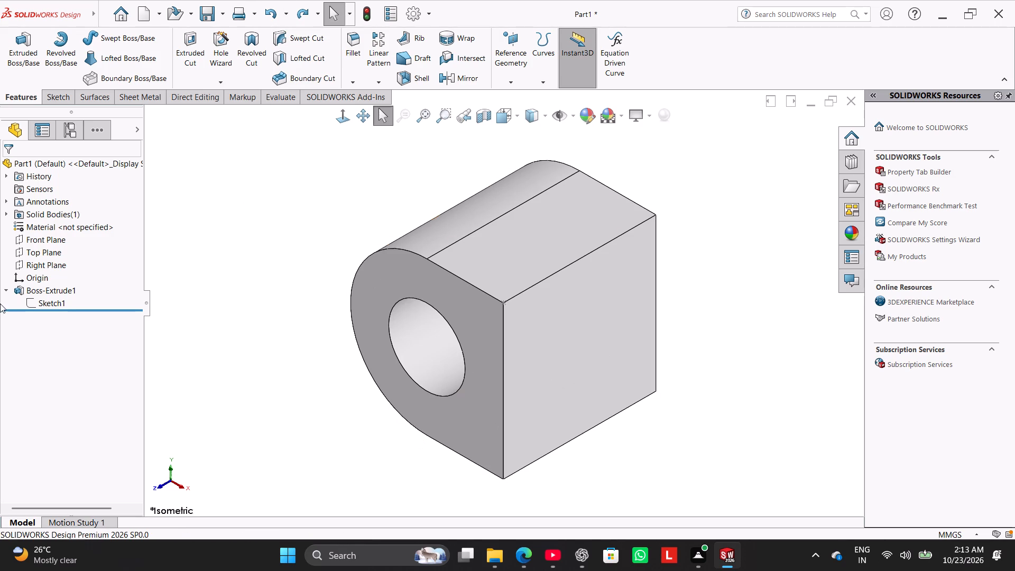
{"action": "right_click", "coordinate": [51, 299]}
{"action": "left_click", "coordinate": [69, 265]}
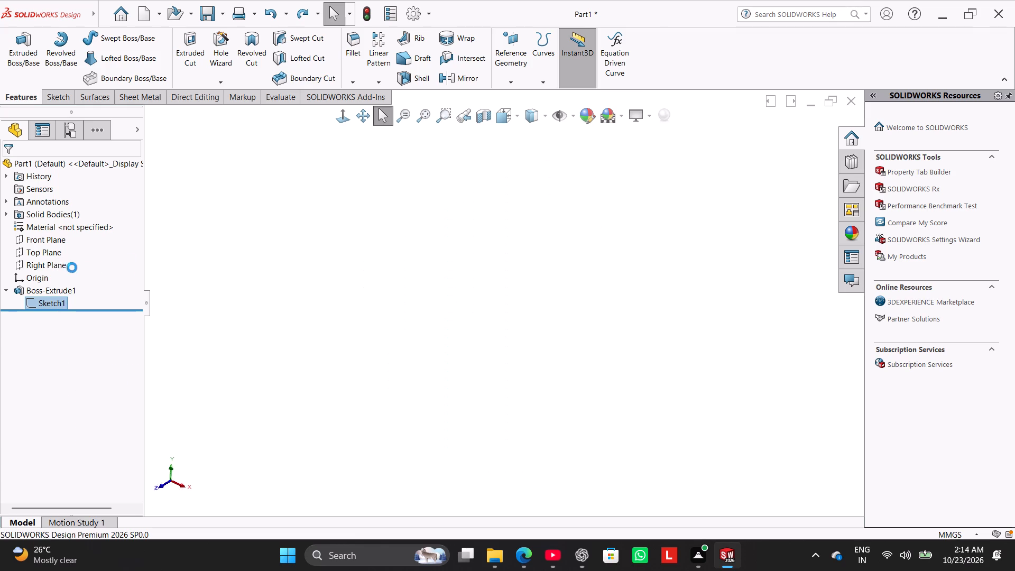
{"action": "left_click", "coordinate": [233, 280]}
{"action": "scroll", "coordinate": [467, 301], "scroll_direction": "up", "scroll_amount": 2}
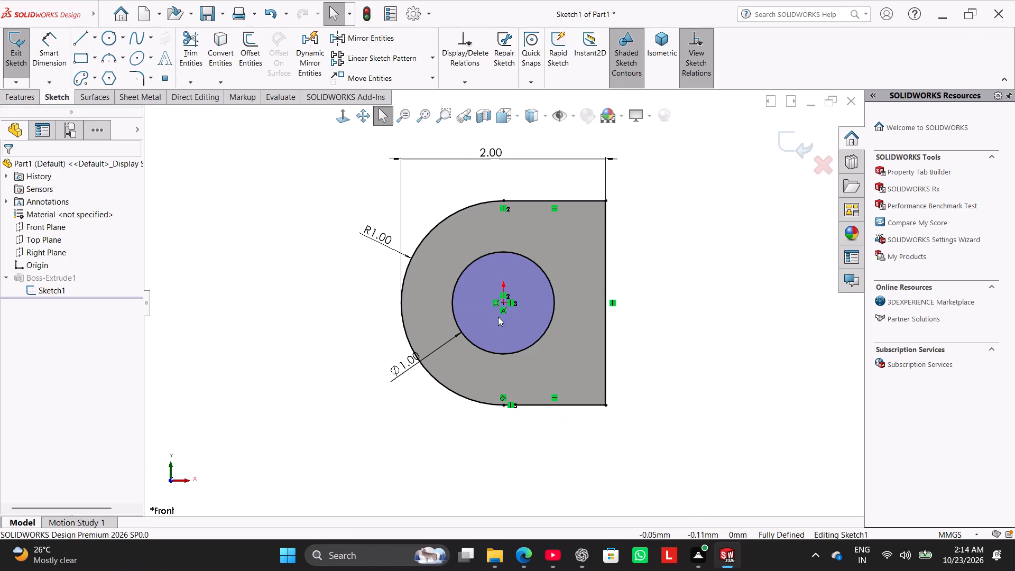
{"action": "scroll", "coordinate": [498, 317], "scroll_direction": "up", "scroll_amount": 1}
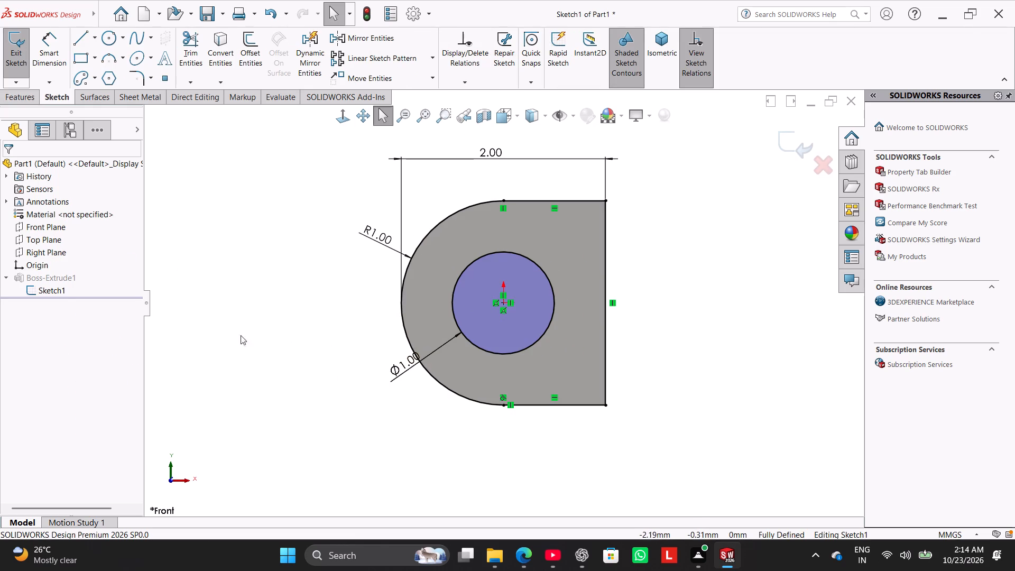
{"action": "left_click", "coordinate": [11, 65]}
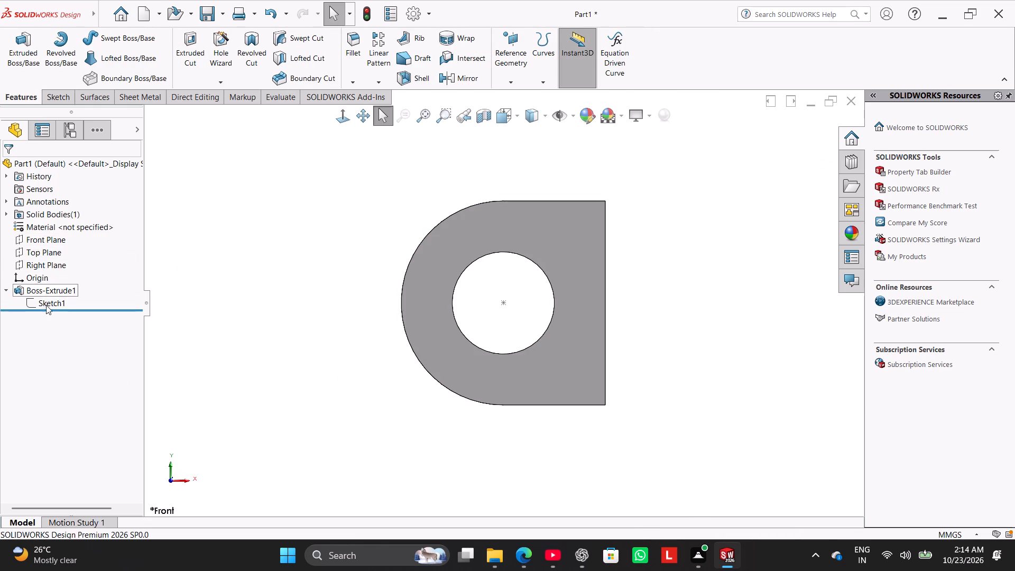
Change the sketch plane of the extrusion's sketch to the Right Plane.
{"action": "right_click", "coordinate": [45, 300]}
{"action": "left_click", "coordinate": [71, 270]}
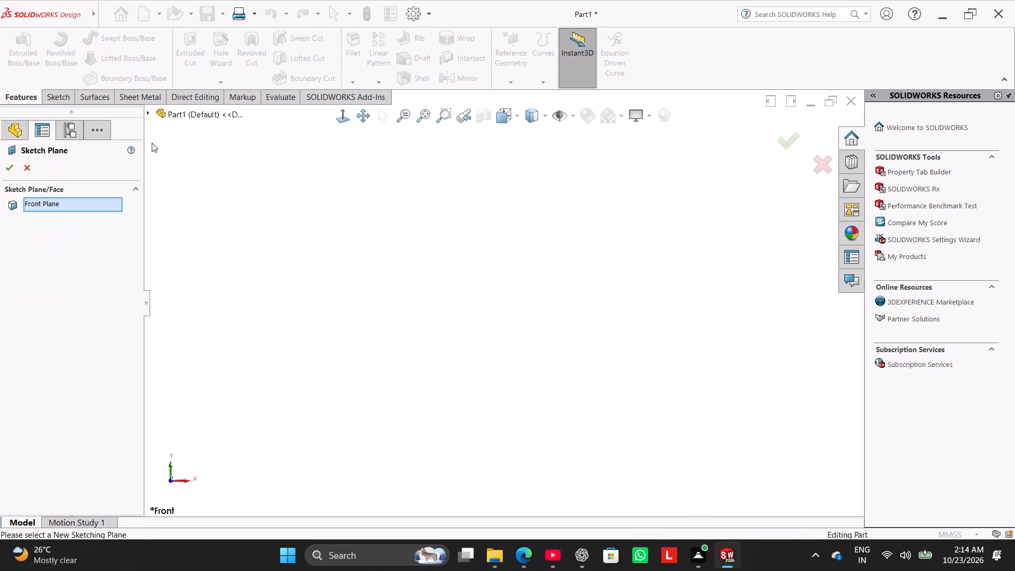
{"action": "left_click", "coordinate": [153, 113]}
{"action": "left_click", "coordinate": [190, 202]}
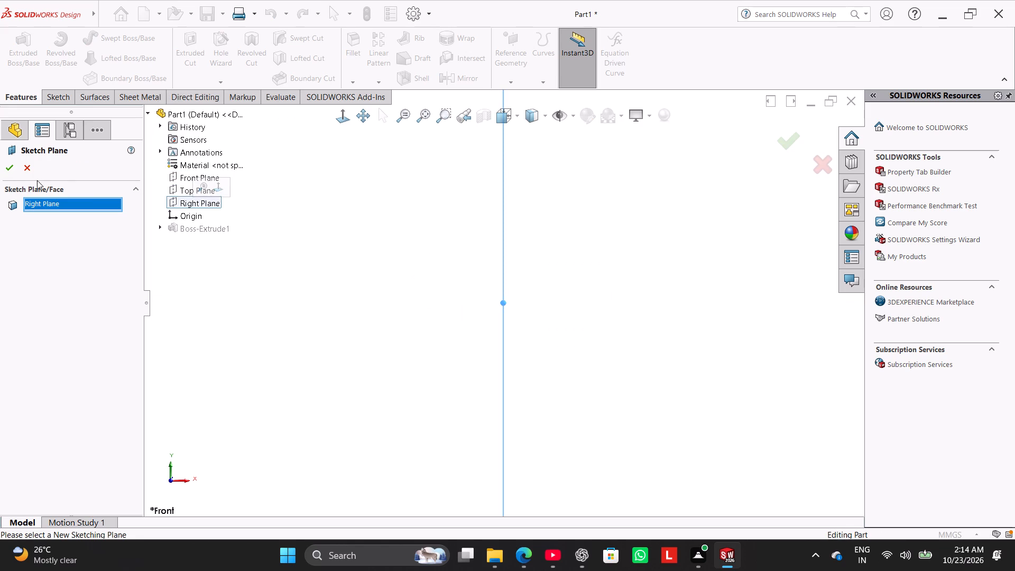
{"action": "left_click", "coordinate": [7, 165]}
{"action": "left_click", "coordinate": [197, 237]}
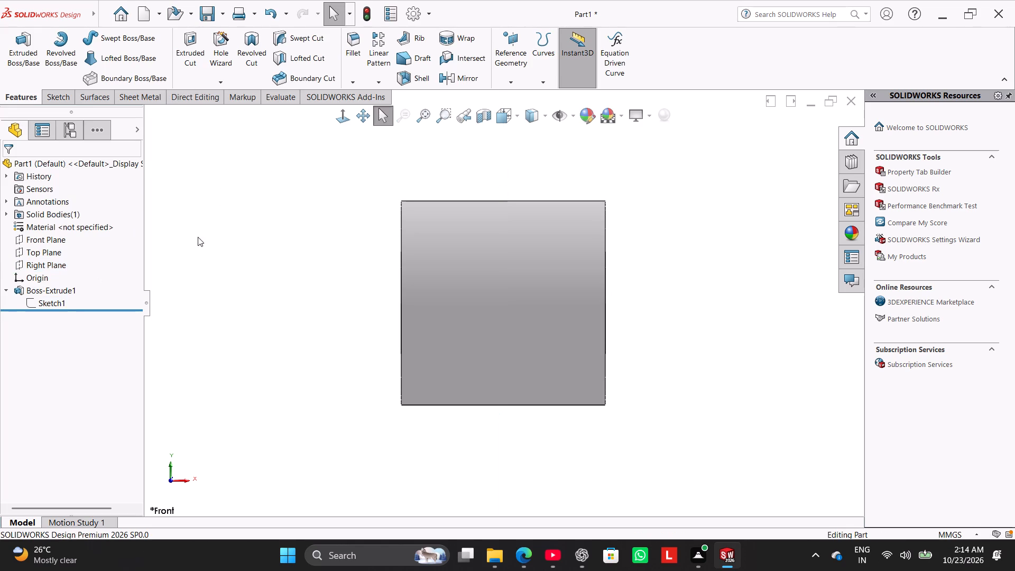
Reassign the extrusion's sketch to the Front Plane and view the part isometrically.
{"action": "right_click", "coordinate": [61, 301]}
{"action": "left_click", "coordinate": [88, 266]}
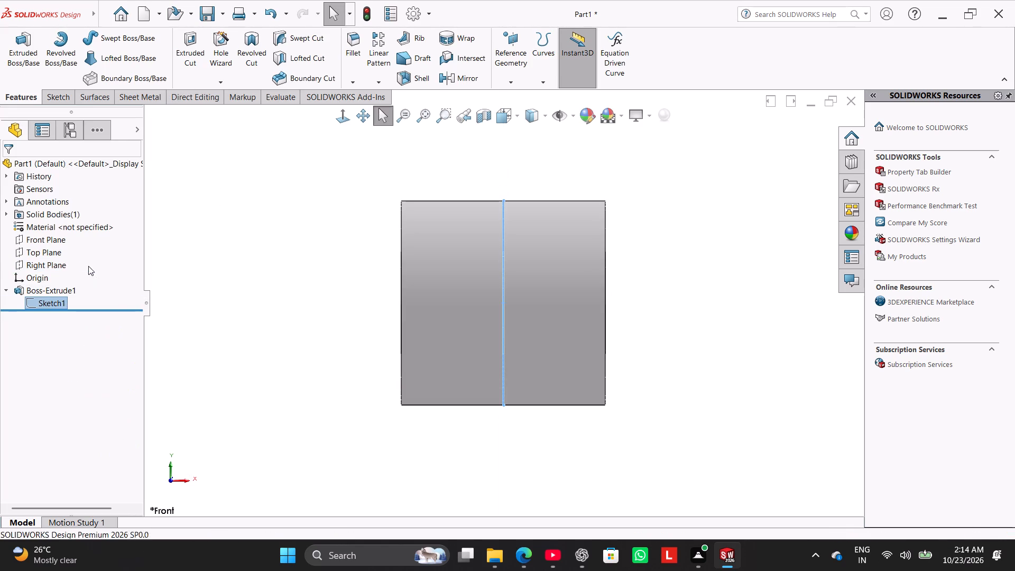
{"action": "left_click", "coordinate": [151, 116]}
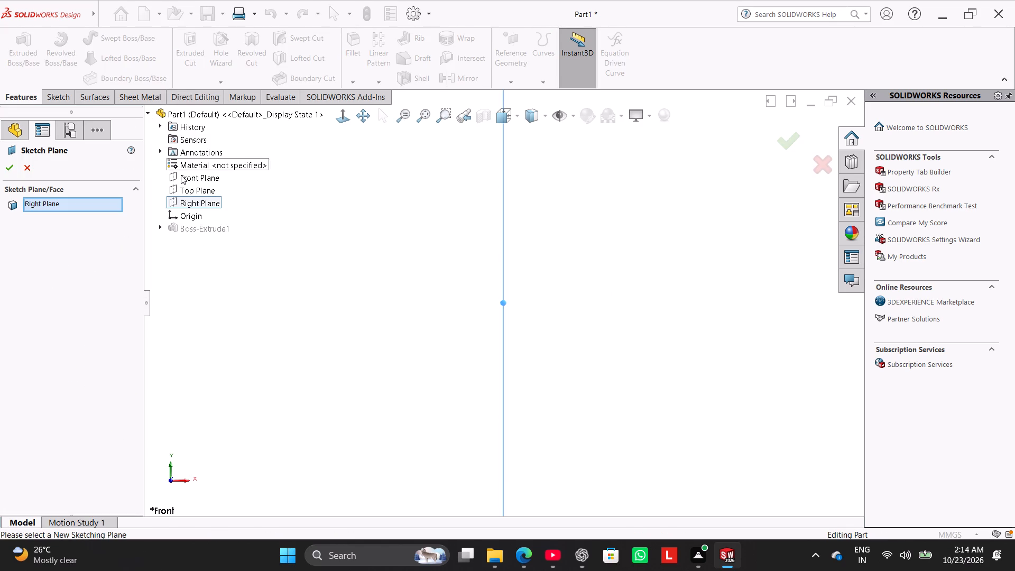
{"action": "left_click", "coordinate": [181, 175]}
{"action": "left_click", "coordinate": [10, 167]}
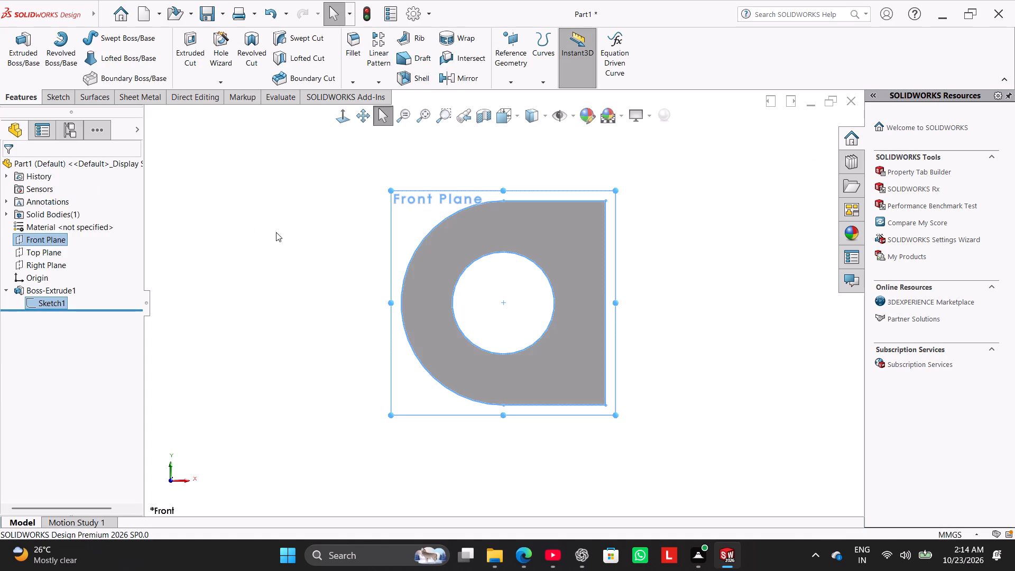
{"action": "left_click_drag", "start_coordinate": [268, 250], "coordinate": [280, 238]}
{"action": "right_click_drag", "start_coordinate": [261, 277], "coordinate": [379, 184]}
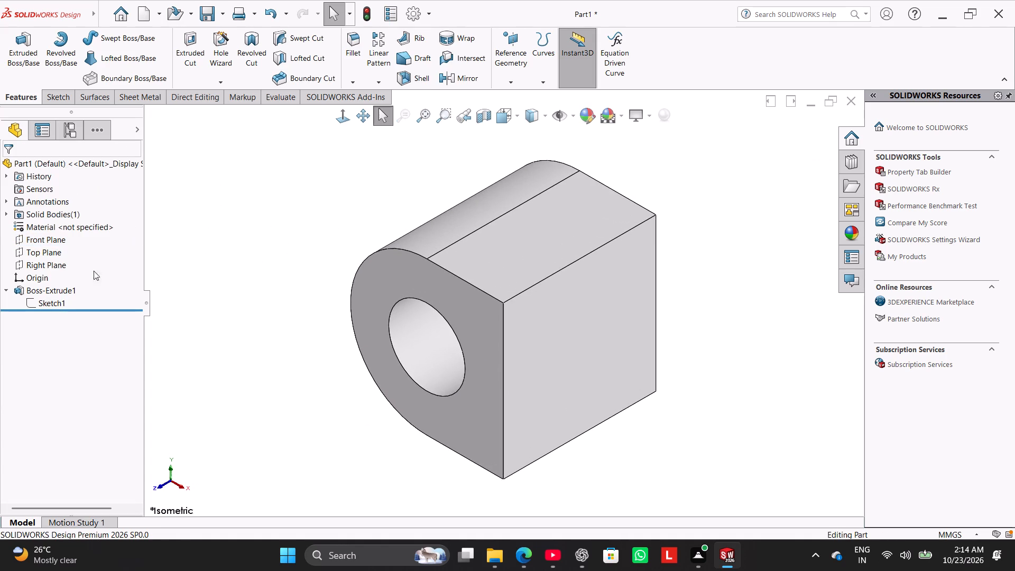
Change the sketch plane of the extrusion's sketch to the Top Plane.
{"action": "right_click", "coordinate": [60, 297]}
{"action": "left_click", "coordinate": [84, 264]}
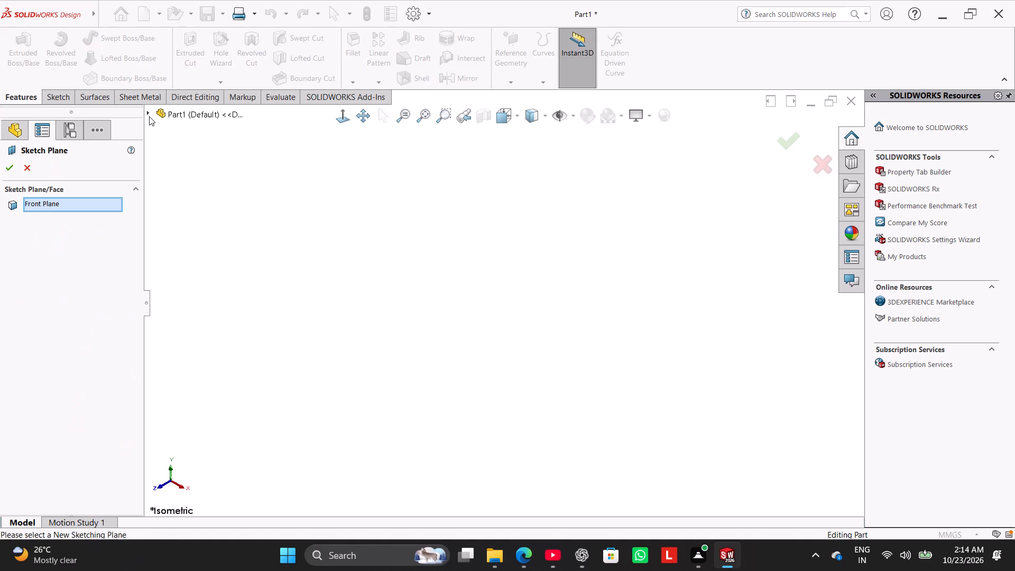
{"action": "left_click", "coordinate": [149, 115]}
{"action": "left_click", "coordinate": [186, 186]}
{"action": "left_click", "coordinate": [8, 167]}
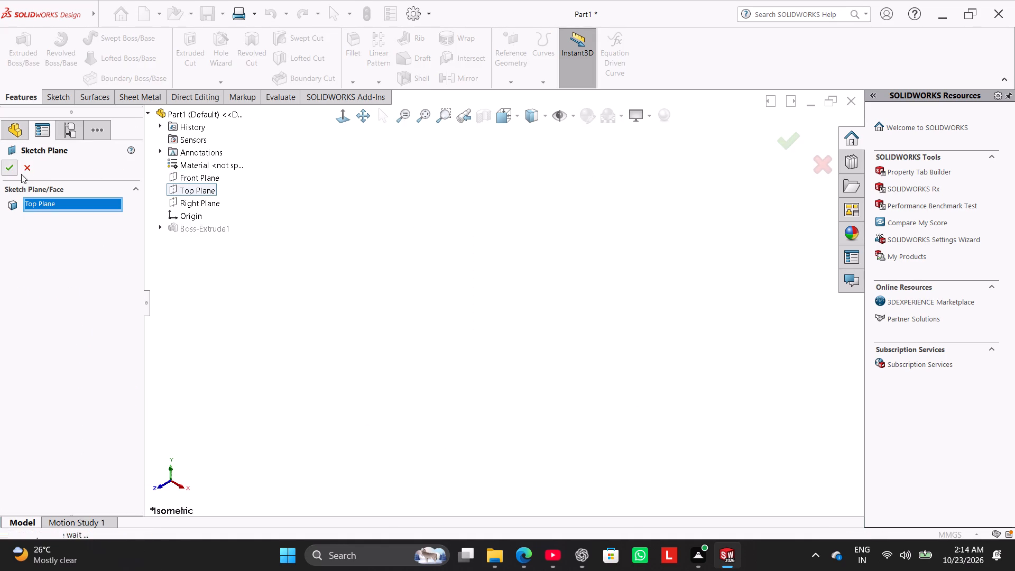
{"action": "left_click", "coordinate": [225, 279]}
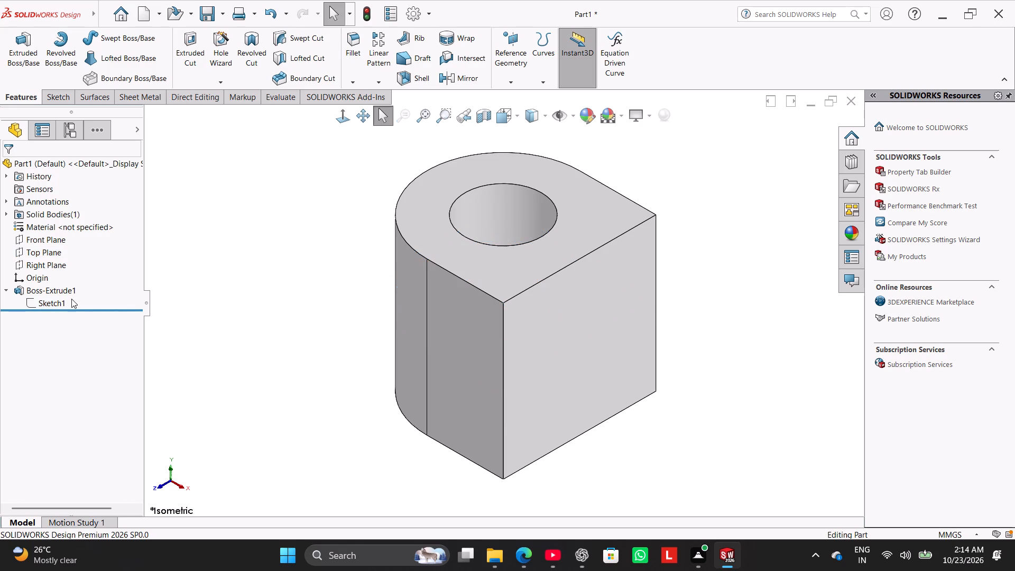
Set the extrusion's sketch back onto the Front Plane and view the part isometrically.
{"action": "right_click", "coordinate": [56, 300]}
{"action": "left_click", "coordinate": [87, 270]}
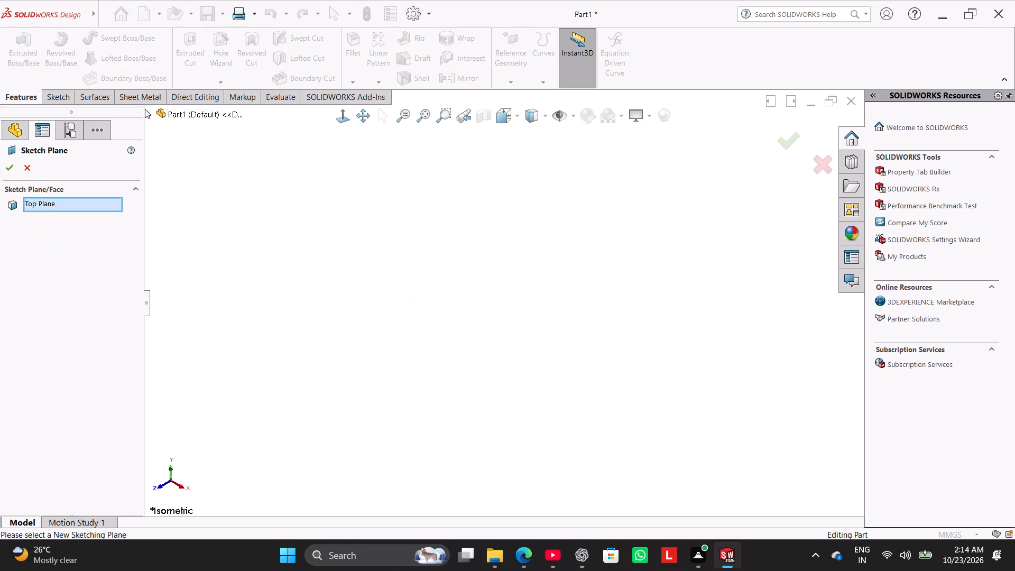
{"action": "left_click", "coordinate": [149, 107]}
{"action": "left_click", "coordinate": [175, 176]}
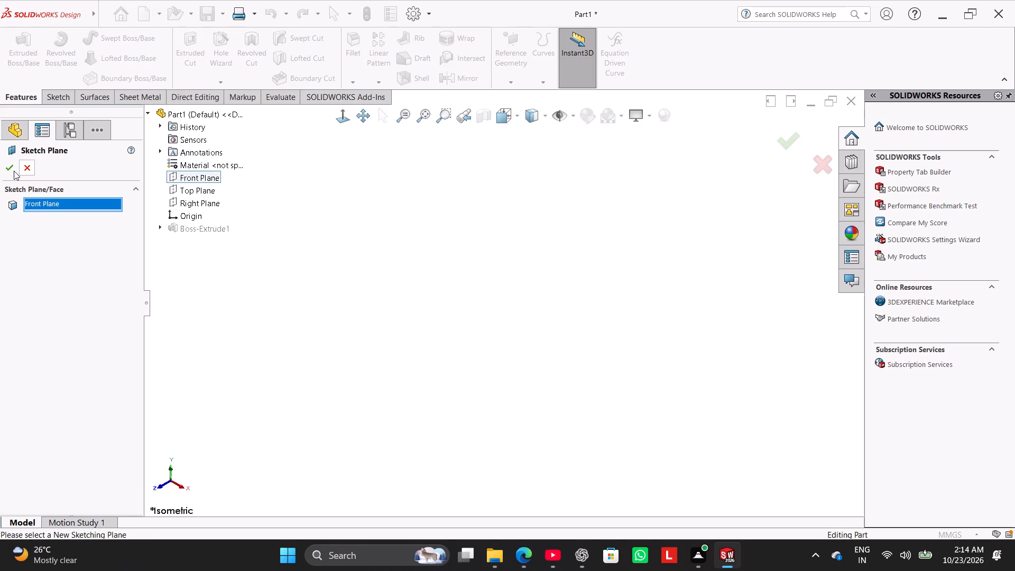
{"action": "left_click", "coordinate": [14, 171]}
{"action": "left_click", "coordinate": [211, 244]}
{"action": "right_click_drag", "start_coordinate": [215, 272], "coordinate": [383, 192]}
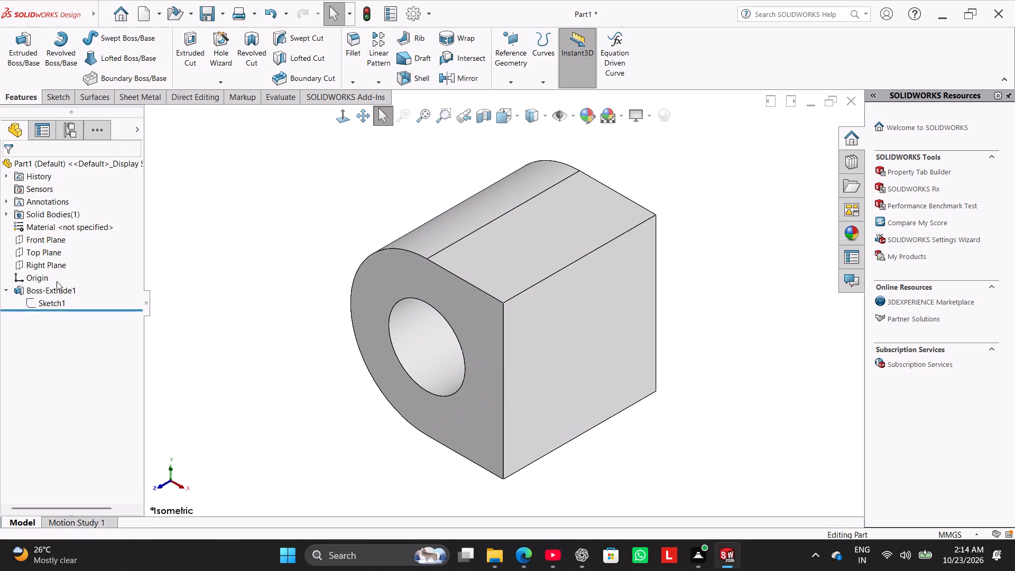
Move the extrusion's sketch from the Front Plane to the Right Plane and view the part isometrically.
{"action": "right_click", "coordinate": [51, 299]}
{"action": "left_click", "coordinate": [78, 265]}
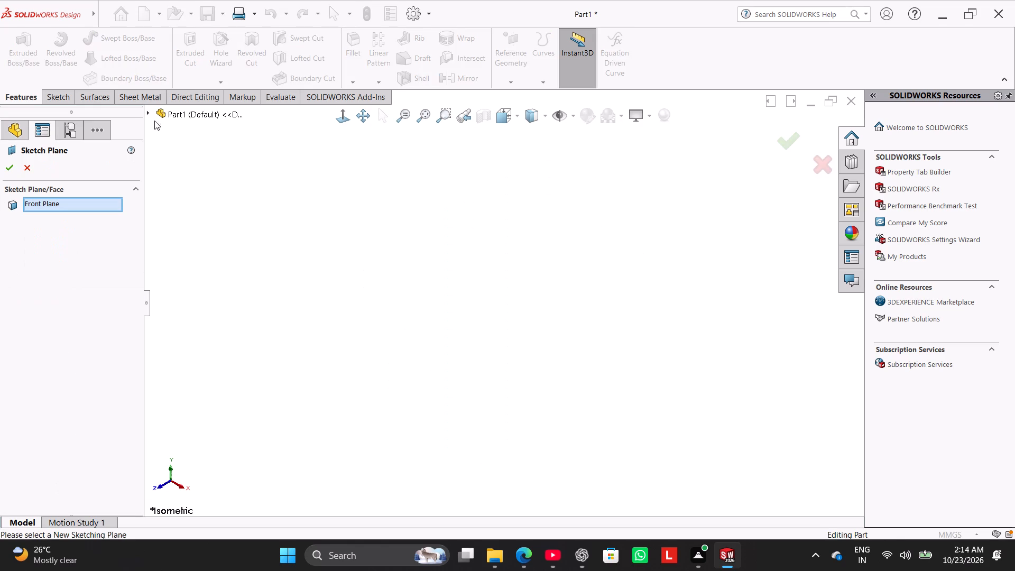
{"action": "left_click", "coordinate": [153, 114]}
{"action": "left_click", "coordinate": [186, 200]}
{"action": "left_click", "coordinate": [13, 171]}
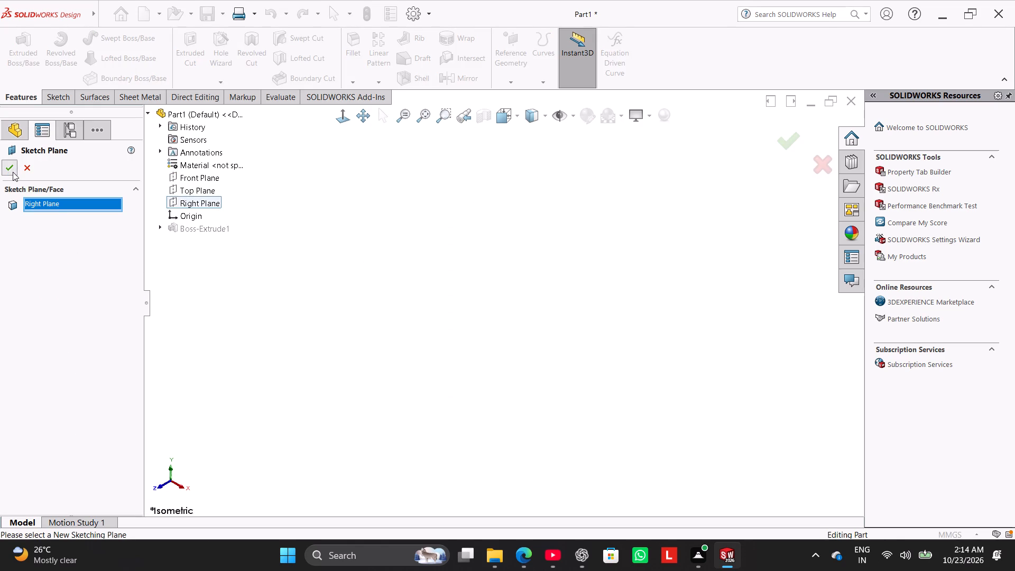
{"action": "right_click_drag", "start_coordinate": [257, 284], "coordinate": [439, 179]}
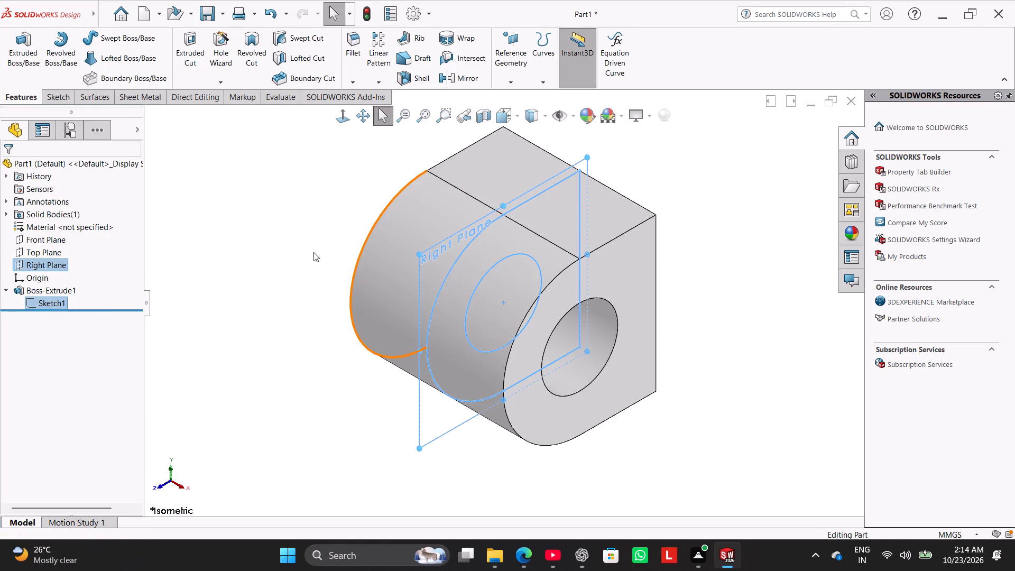
{"action": "left_click", "coordinate": [313, 253]}
Move the extrusion's sketch from the Right Plane to the Top Plane and view the part isometrically.
{"action": "right_click", "coordinate": [68, 300]}
{"action": "left_click", "coordinate": [91, 269]}
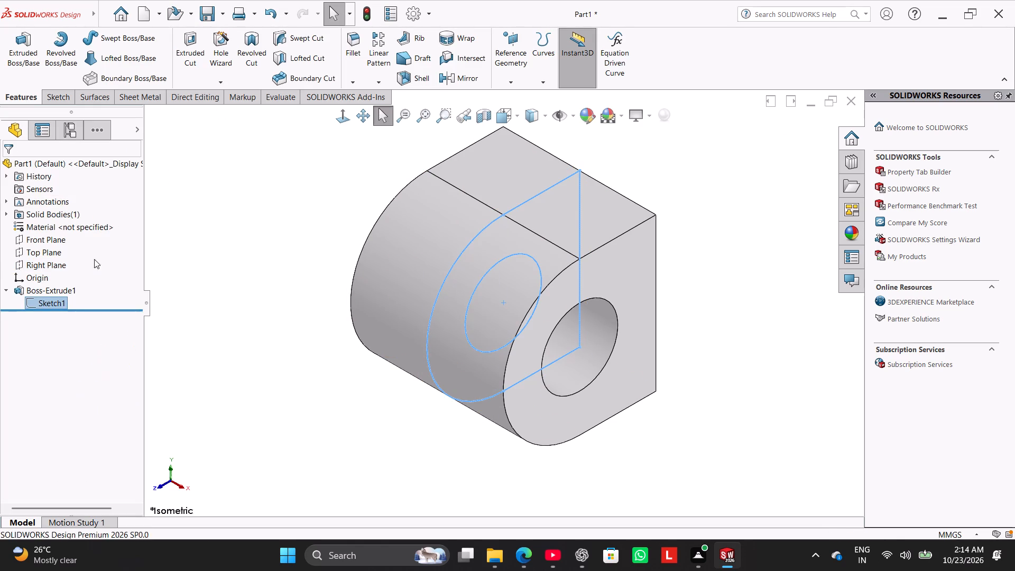
{"action": "left_click", "coordinate": [154, 111]}
{"action": "left_click", "coordinate": [185, 189]}
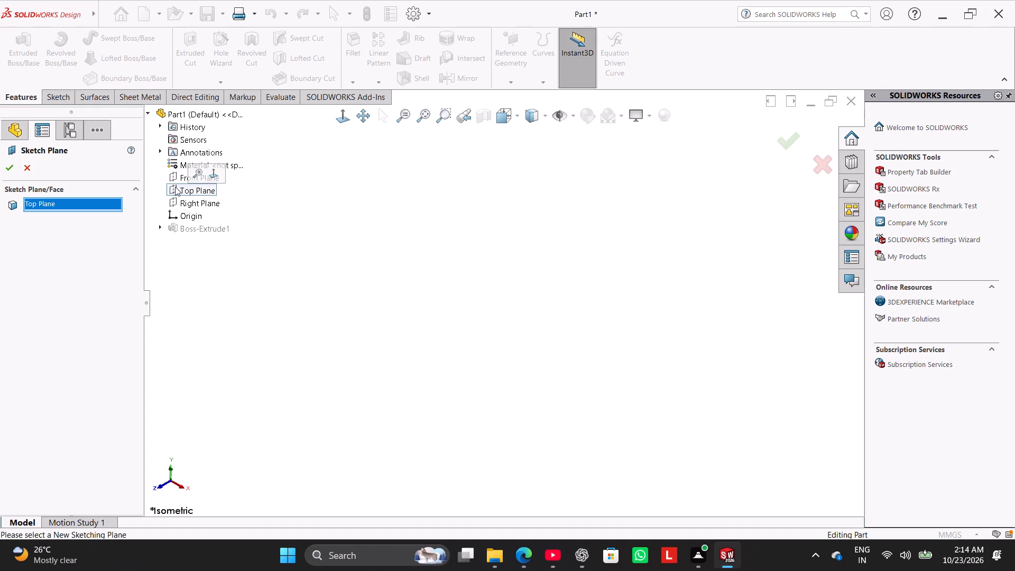
{"action": "left_click", "coordinate": [15, 168]}
{"action": "right_click_drag", "start_coordinate": [225, 262], "coordinate": [331, 195]}
{"action": "left_click", "coordinate": [267, 231]}
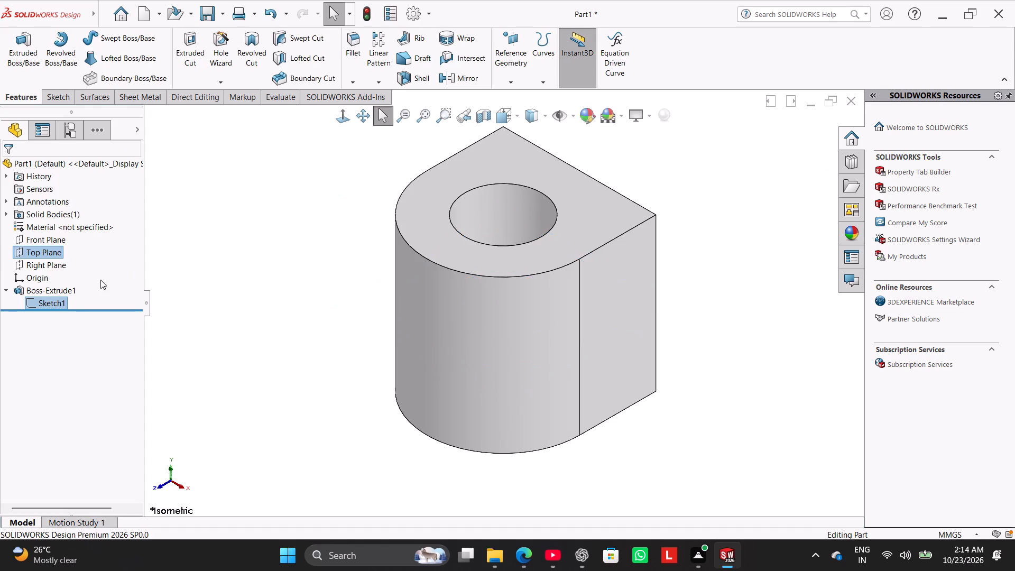
Move the extrusion's sketch from the Top Plane to the Front Plane.
{"action": "right_click", "coordinate": [59, 298]}
{"action": "left_click", "coordinate": [85, 266]}
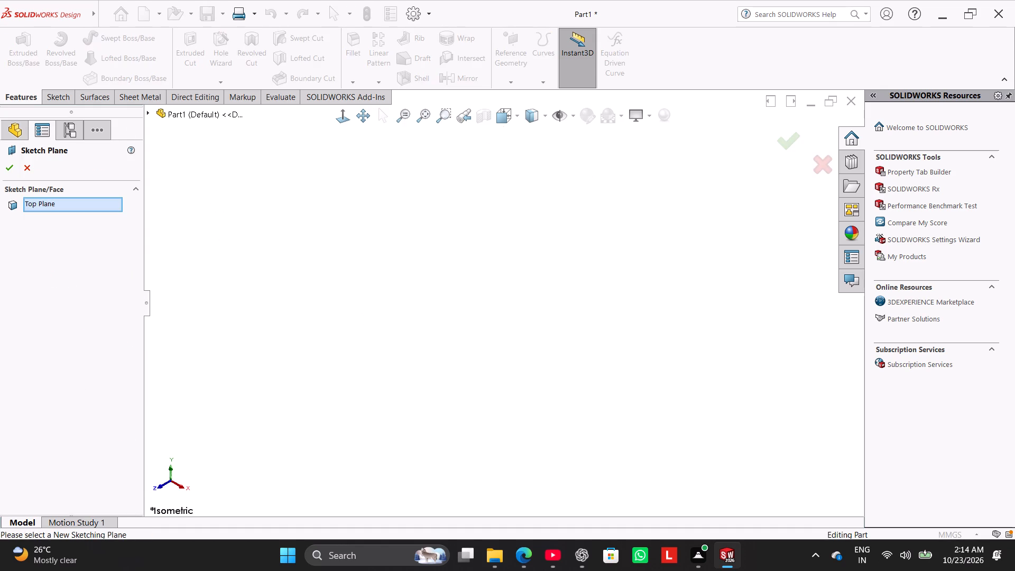
{"action": "left_click", "coordinate": [149, 113]}
{"action": "left_click", "coordinate": [180, 172]}
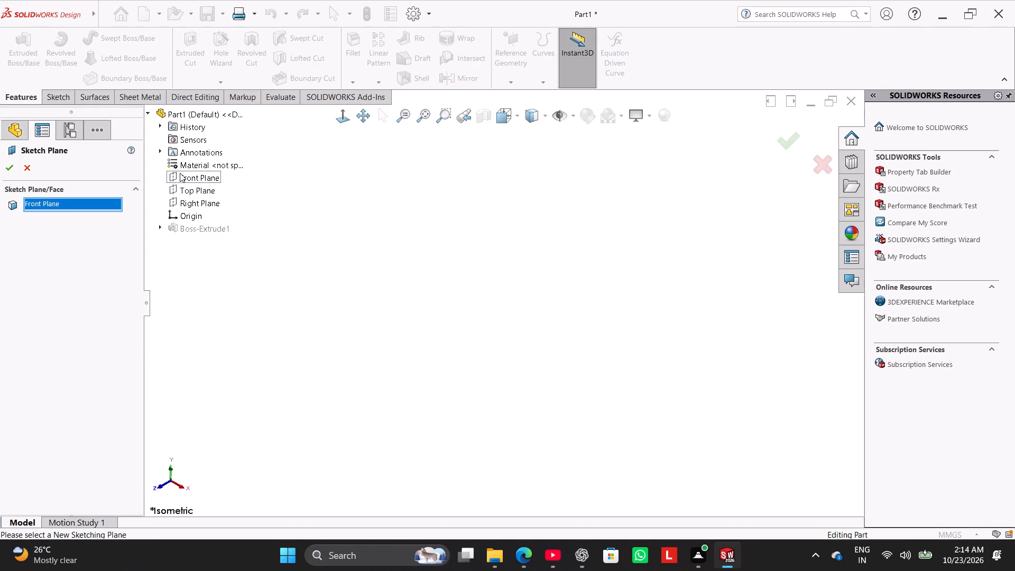
{"action": "left_click", "coordinate": [11, 167]}
{"action": "right_click_drag", "start_coordinate": [262, 263], "coordinate": [414, 202]}
{"action": "left_click", "coordinate": [315, 253]}
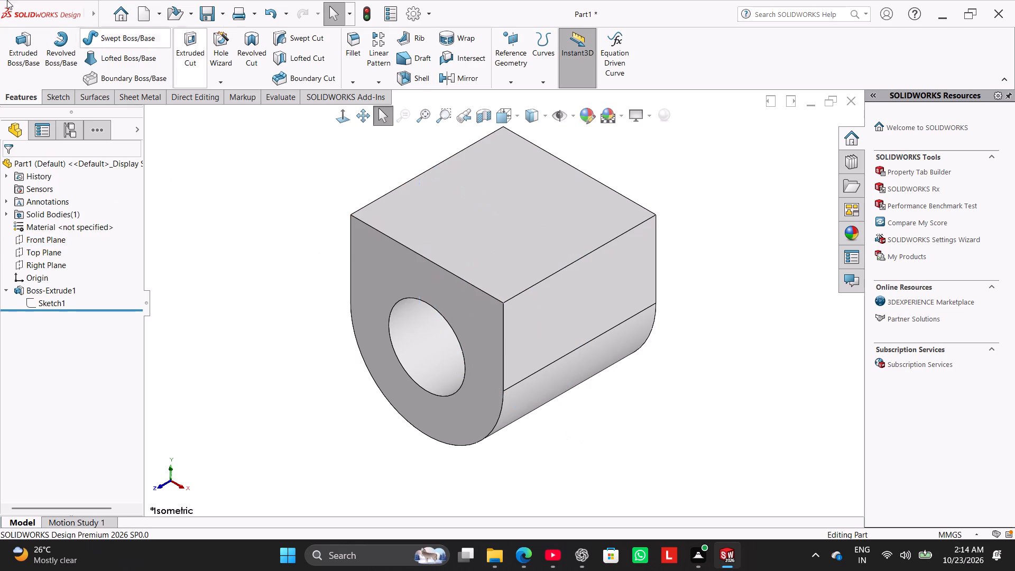
Change the sketch plane of the extrusion's sketch from the Front Plane to the Right Plane.
{"action": "right_click", "coordinate": [53, 300]}
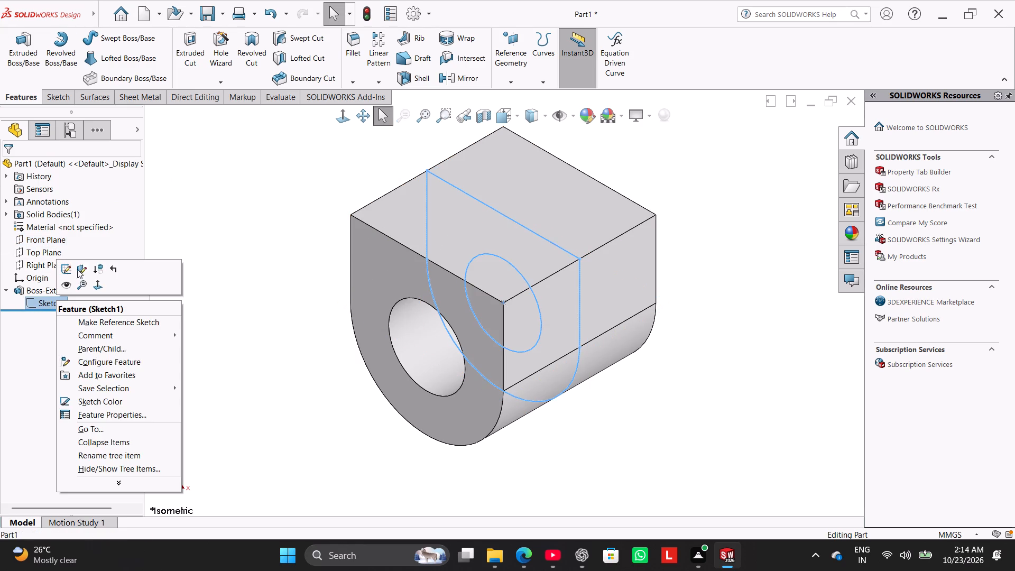
{"action": "left_click", "coordinate": [84, 264]}
{"action": "left_click", "coordinate": [152, 110]}
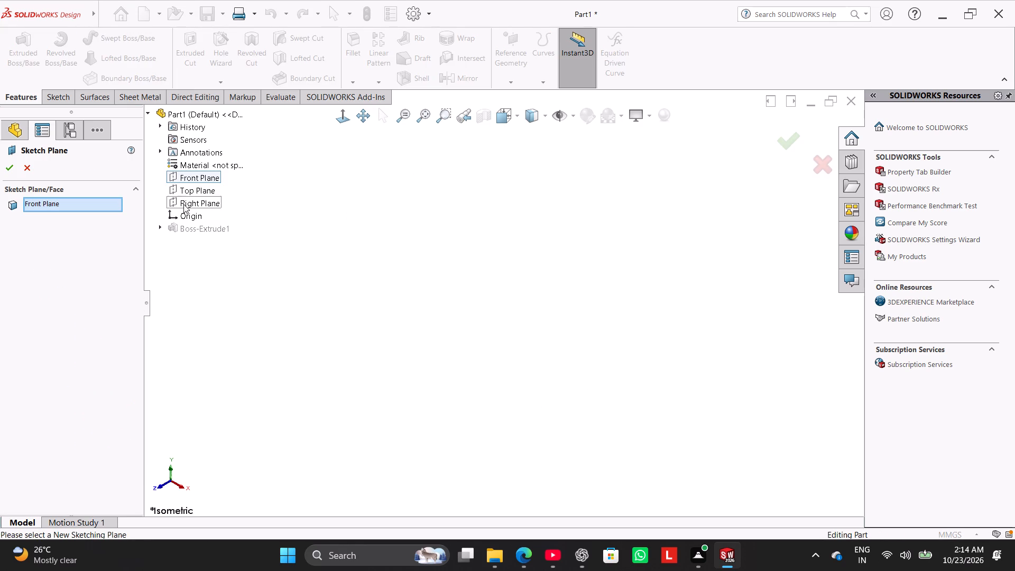
{"action": "left_click", "coordinate": [183, 205]}
{"action": "left_click", "coordinate": [13, 168]}
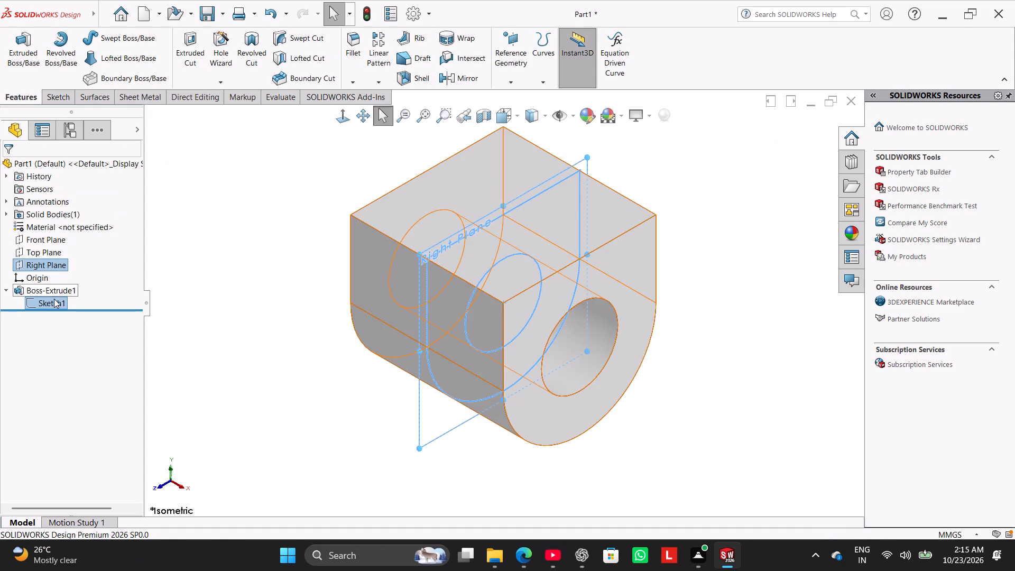
{"action": "right_click", "coordinate": [54, 299]}
{"action": "left_click", "coordinate": [234, 182]}
Reassign the extrusion's sketch from the Right Plane to the Top Plane.
{"action": "right_click", "coordinate": [54, 303]}
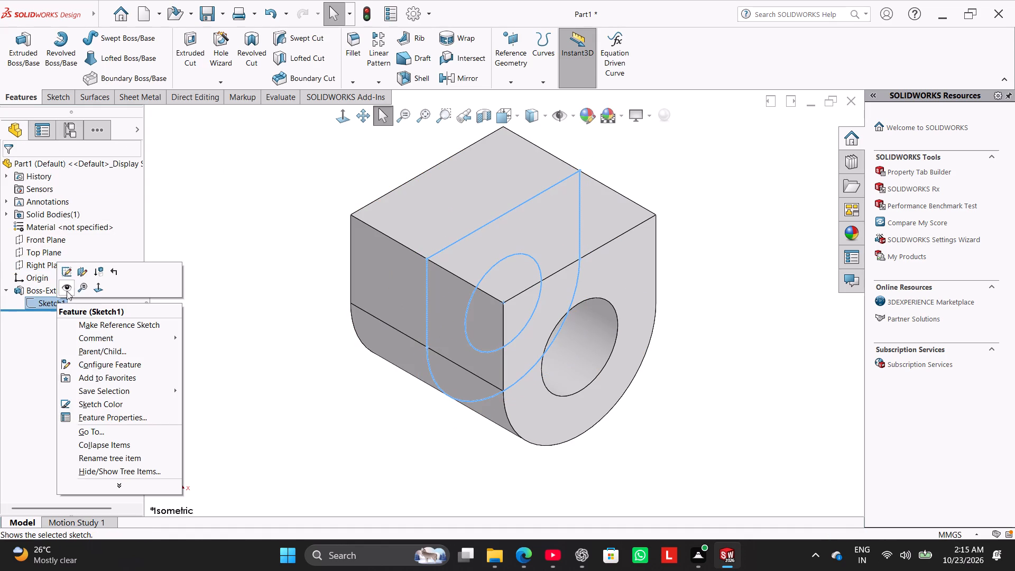
{"action": "left_click", "coordinate": [82, 275]}
{"action": "left_click", "coordinate": [146, 114]}
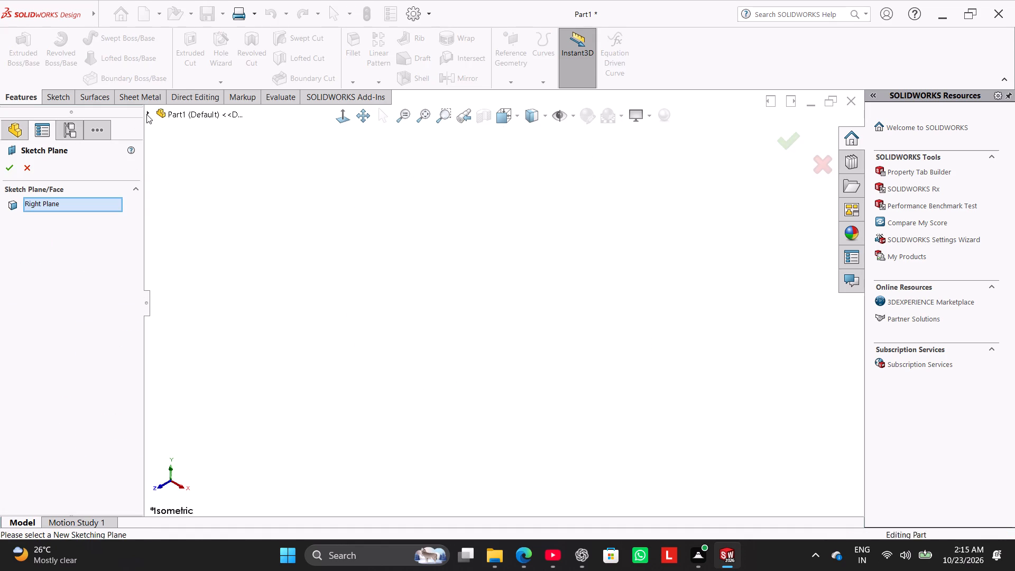
{"action": "left_click", "coordinate": [178, 192]}
{"action": "left_click", "coordinate": [9, 166]}
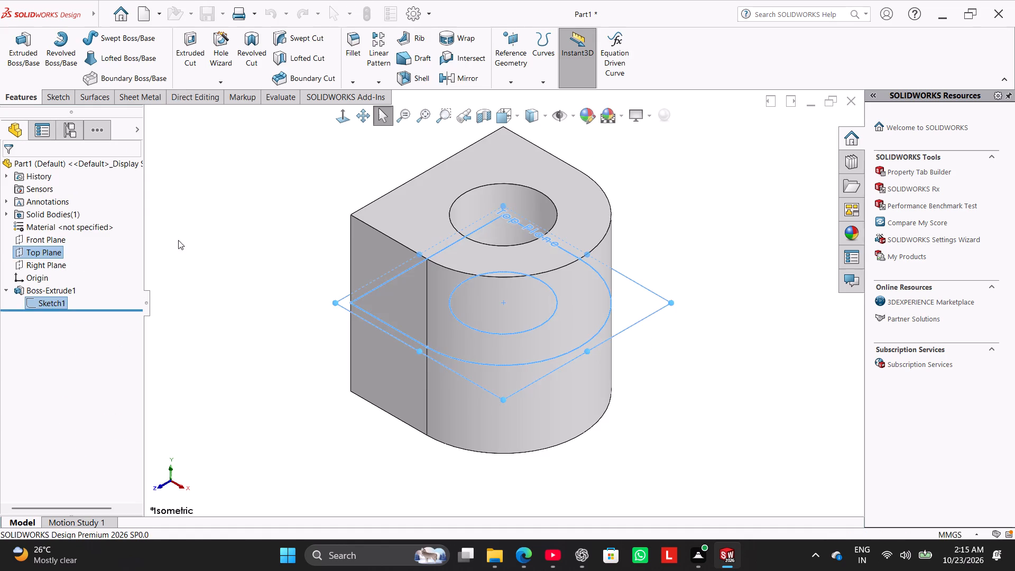
{"action": "left_click", "coordinate": [209, 243]}
Set the extrusion's sketch back onto the Front Plane from the Top Plane.
{"action": "right_click", "coordinate": [53, 299]}
{"action": "left_click", "coordinate": [83, 267]}
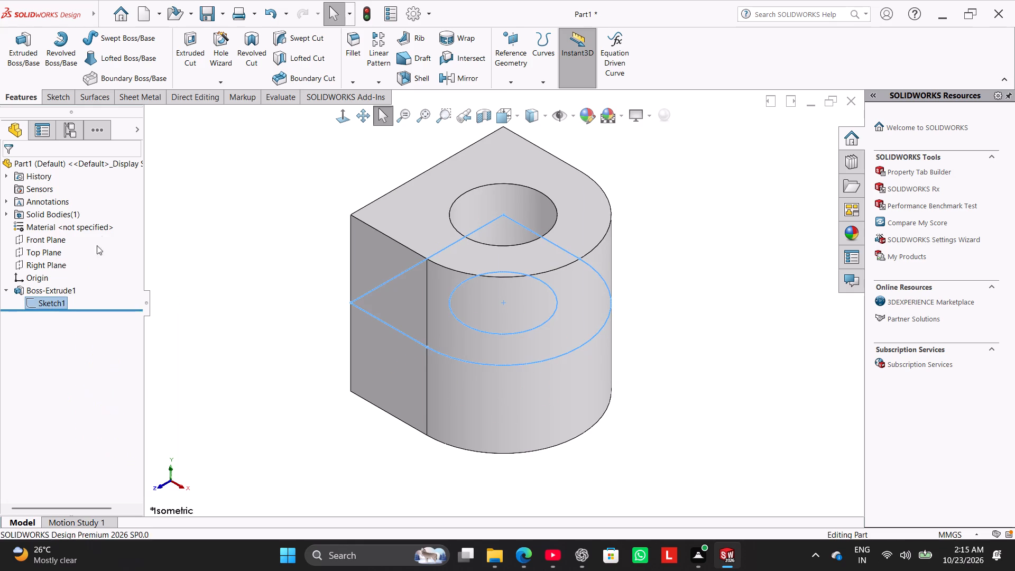
{"action": "left_click", "coordinate": [156, 116]}
{"action": "left_click", "coordinate": [180, 181]}
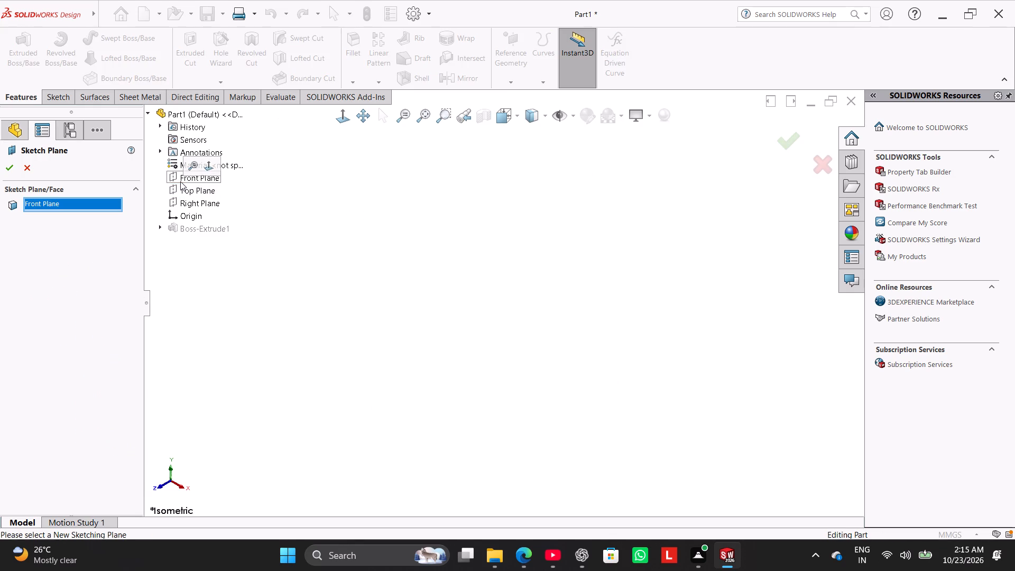
{"action": "left_click", "coordinate": [9, 167]}
{"action": "left_click", "coordinate": [237, 248]}
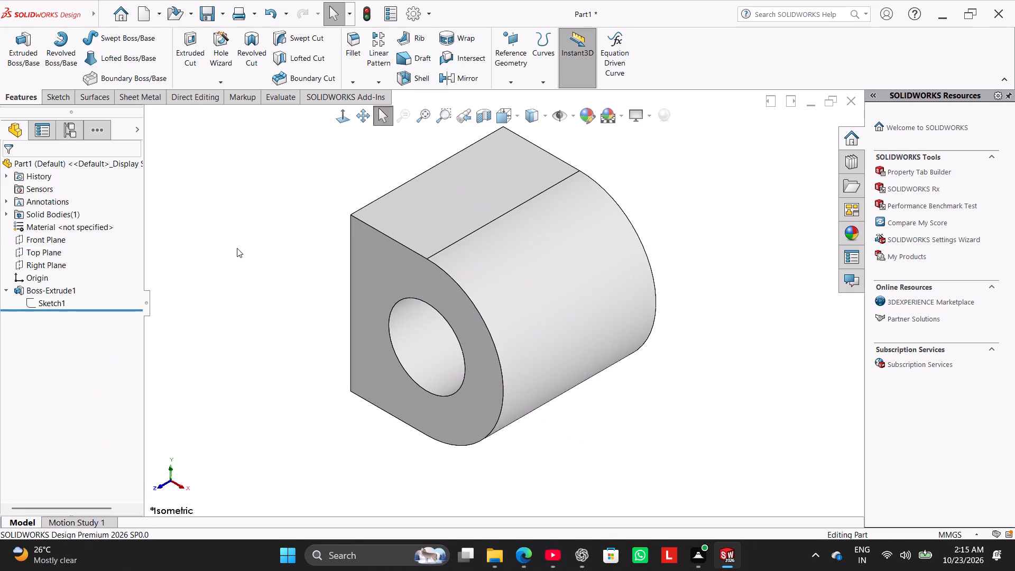
{"action": "right_click_drag", "start_coordinate": [259, 306], "coordinate": [381, 204]}
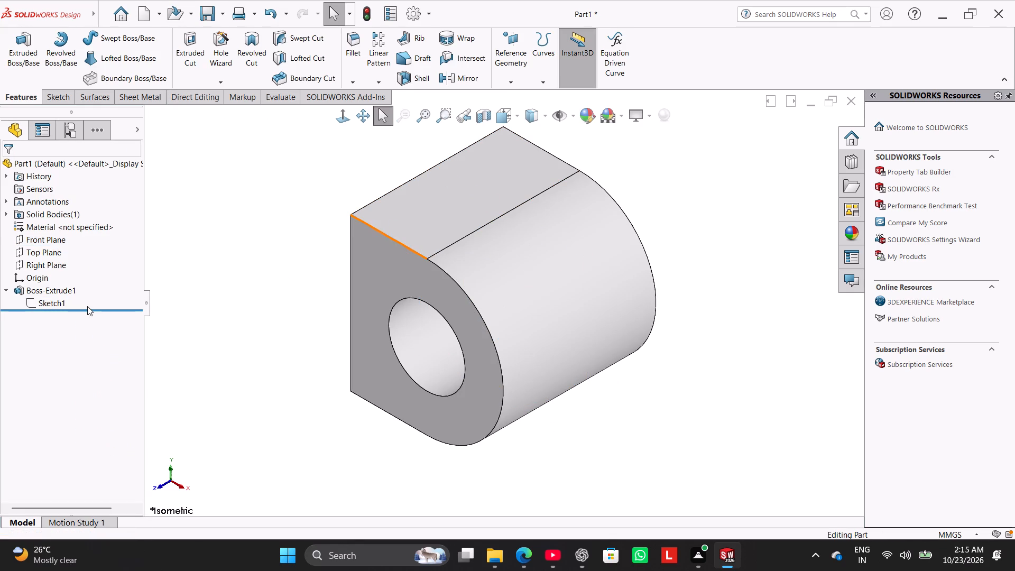
Move the extrusion's sketch from the Front Plane to the Right Plane once more.
{"action": "right_click", "coordinate": [62, 303]}
{"action": "left_click", "coordinate": [96, 272]}
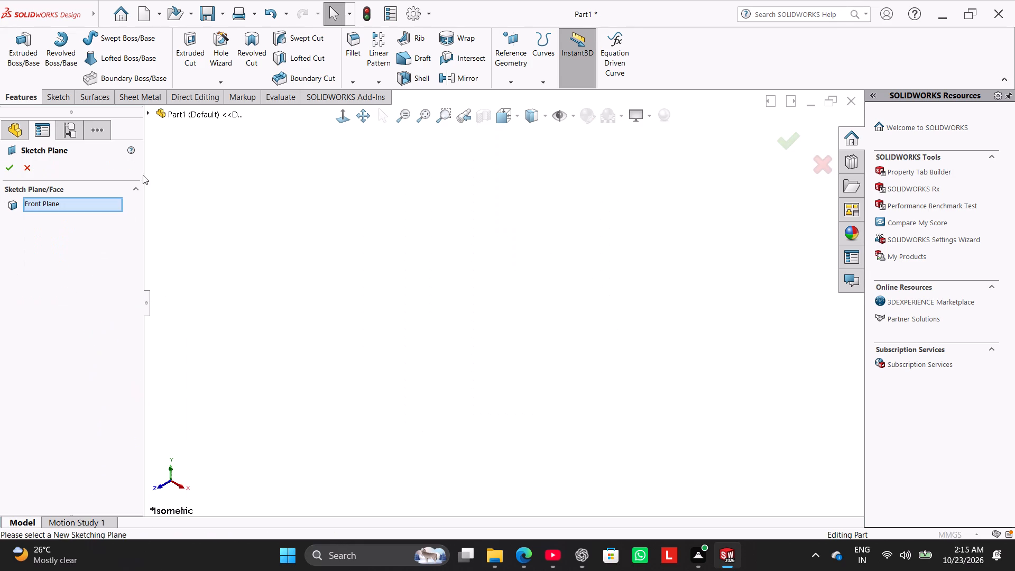
{"action": "left_click", "coordinate": [150, 114]}
{"action": "left_click", "coordinate": [181, 205]}
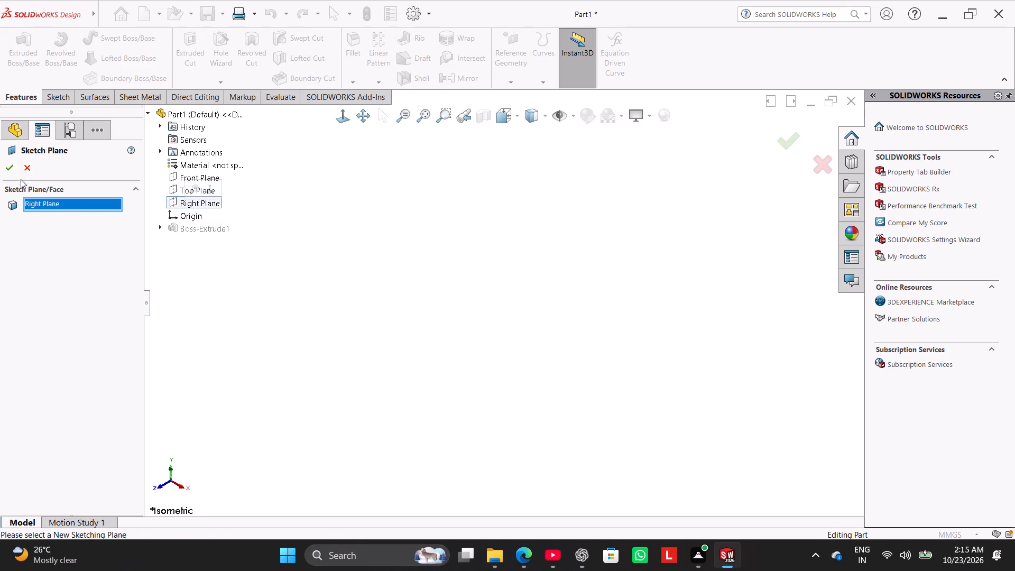
{"action": "left_click", "coordinate": [14, 168]}
{"action": "right_click", "coordinate": [45, 304]}
{"action": "left_click", "coordinate": [219, 185]}
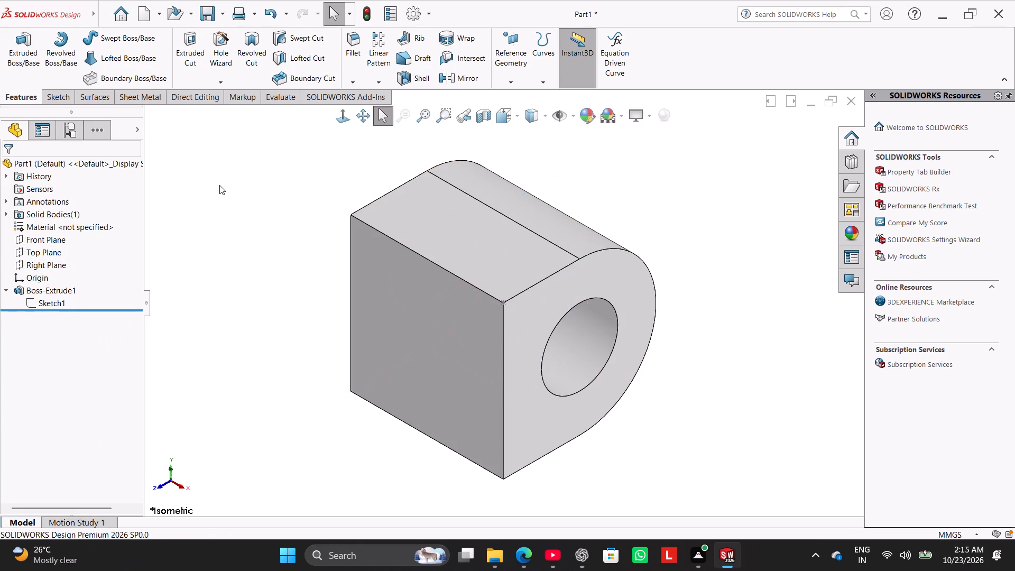
Change the sketch plane of the extrusion's sketch from the Right Plane to the Top Plane again.
{"action": "right_click", "coordinate": [51, 301]}
{"action": "left_click", "coordinate": [72, 272]}
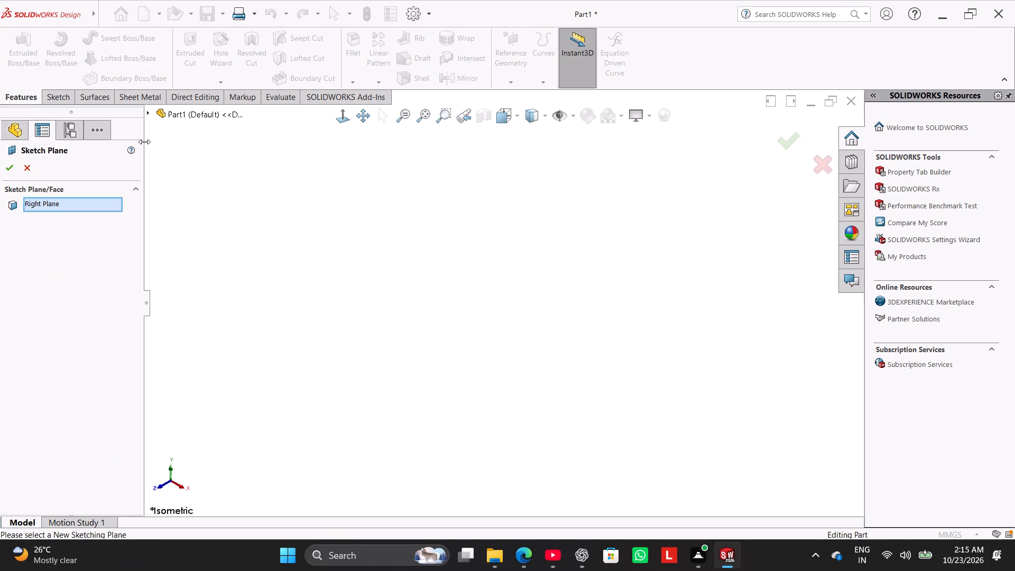
{"action": "left_click", "coordinate": [153, 115]}
{"action": "left_click", "coordinate": [177, 190]}
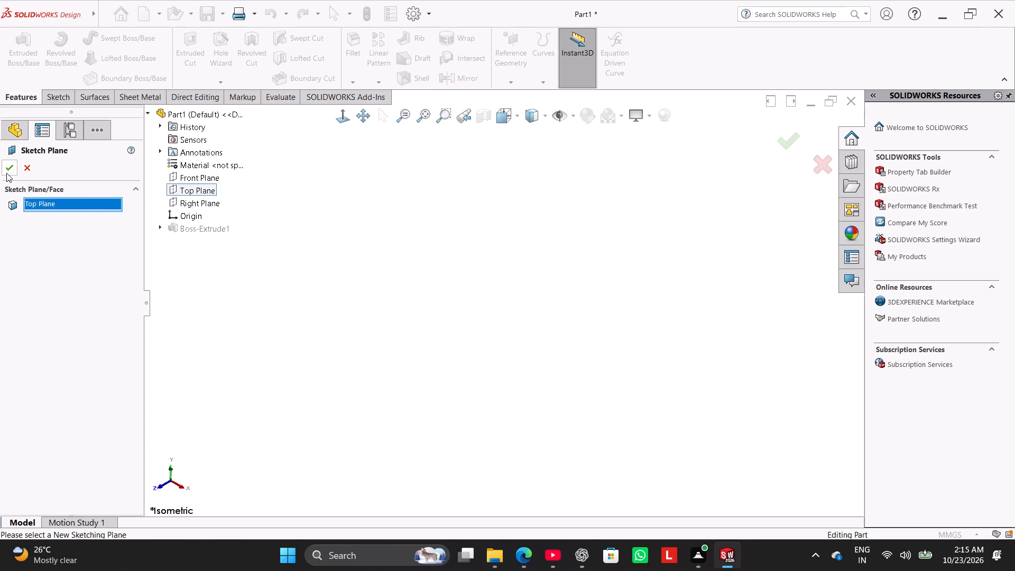
{"action": "left_click", "coordinate": [6, 173]}
{"action": "left_click", "coordinate": [215, 253]}
Reassign the extrusion's sketch from the Top Plane to the Front Plane so the block's rounded side faces up.
{"action": "right_click", "coordinate": [65, 300]}
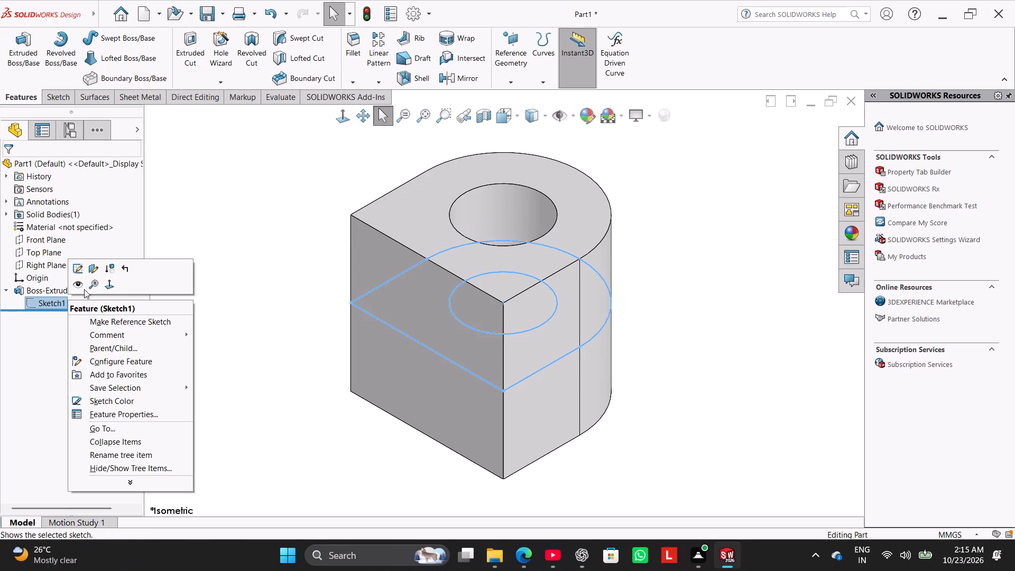
{"action": "left_click", "coordinate": [97, 272]}
{"action": "left_click", "coordinate": [150, 113]}
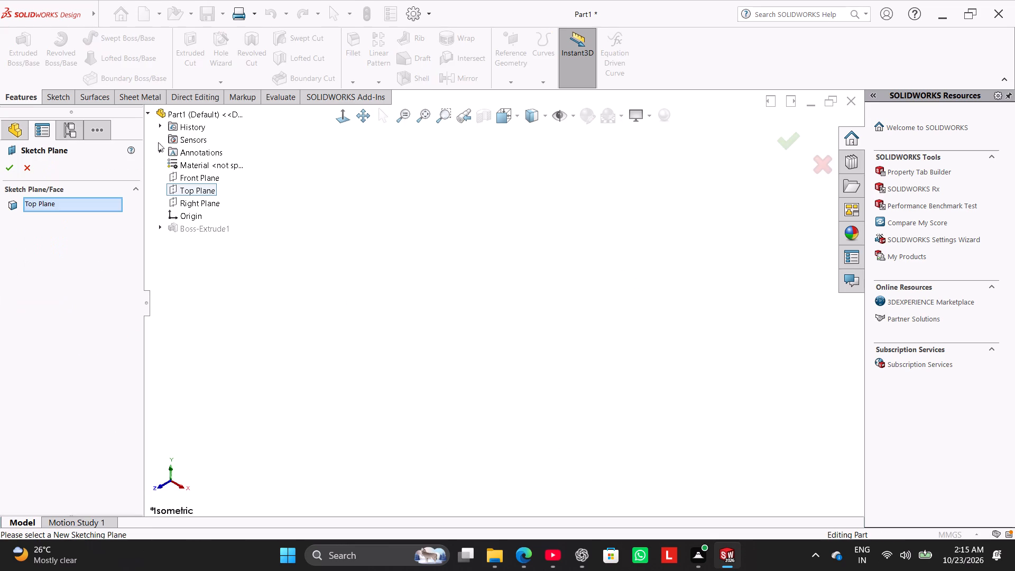
{"action": "left_click", "coordinate": [179, 176]}
{"action": "left_click", "coordinate": [11, 168]}
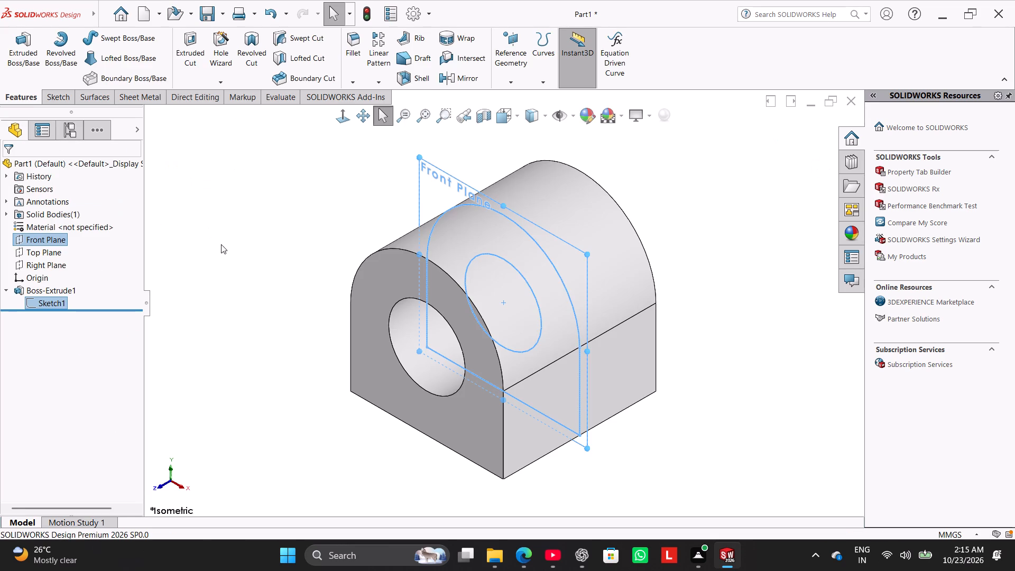
{"action": "left_click", "coordinate": [222, 245]}
{"action": "right_click_drag", "start_coordinate": [219, 274], "coordinate": [315, 176]}
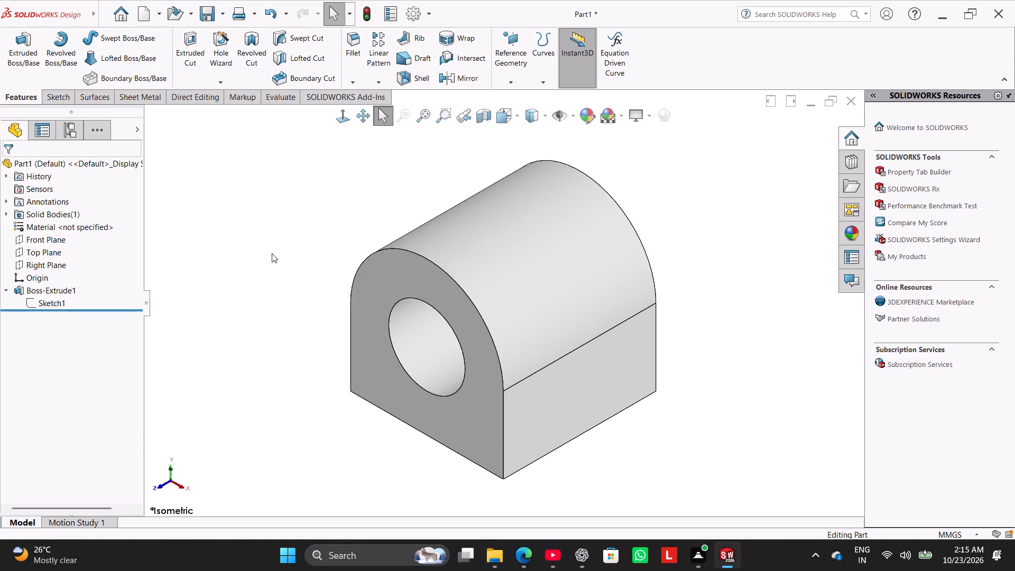
{"action": "right_click_drag", "start_coordinate": [246, 274], "coordinate": [409, 167]}
{"action": "right_click_drag", "start_coordinate": [235, 277], "coordinate": [449, 139]}
Open the extrusion's sketch to check its profile and dimensions, and exit it without edits.
{"action": "left_click", "coordinate": [58, 301]}
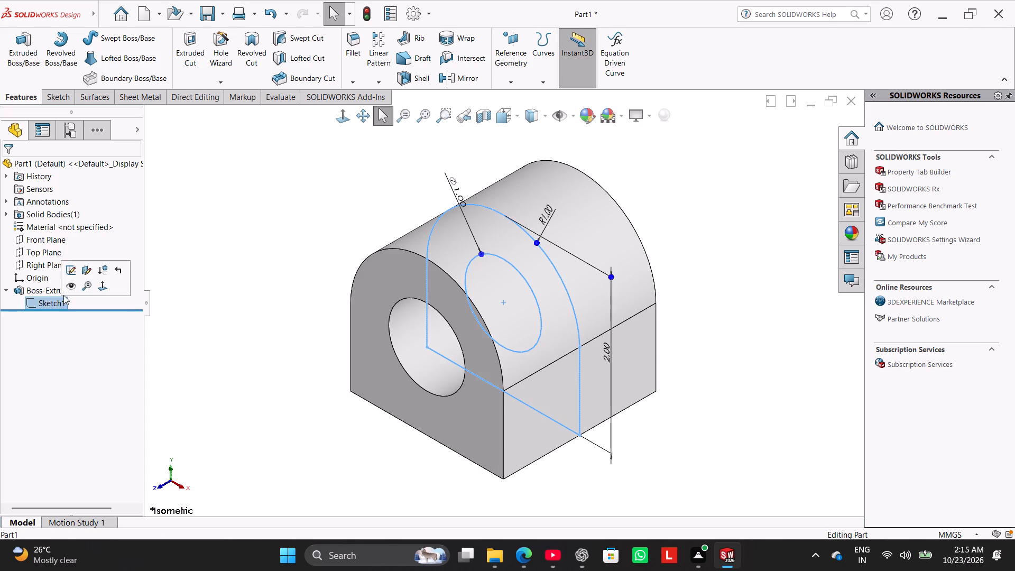
{"action": "left_click", "coordinate": [70, 270]}
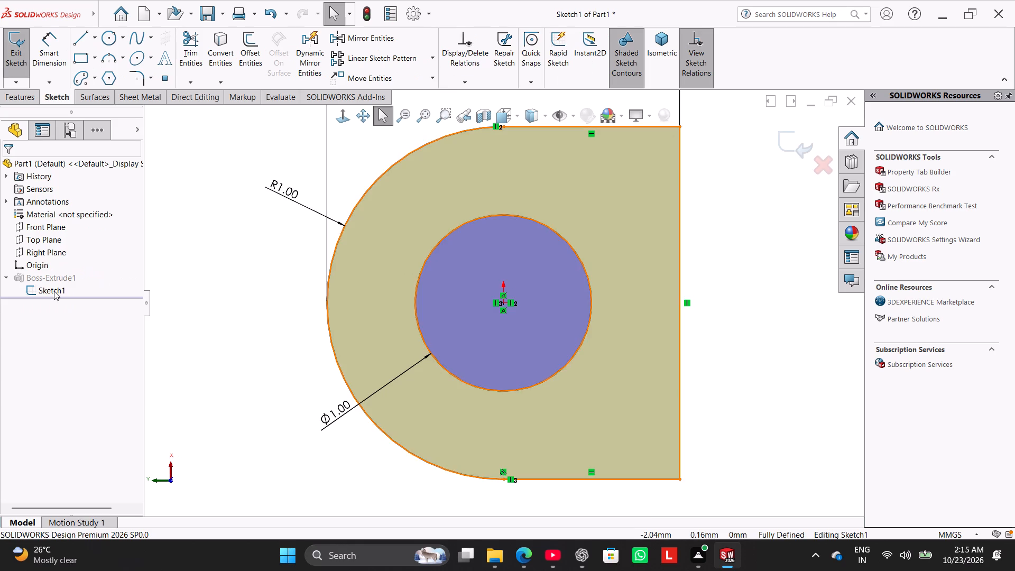
{"action": "left_click", "coordinate": [15, 67]}
{"action": "right_click_drag", "start_coordinate": [198, 301], "coordinate": [316, 186]}
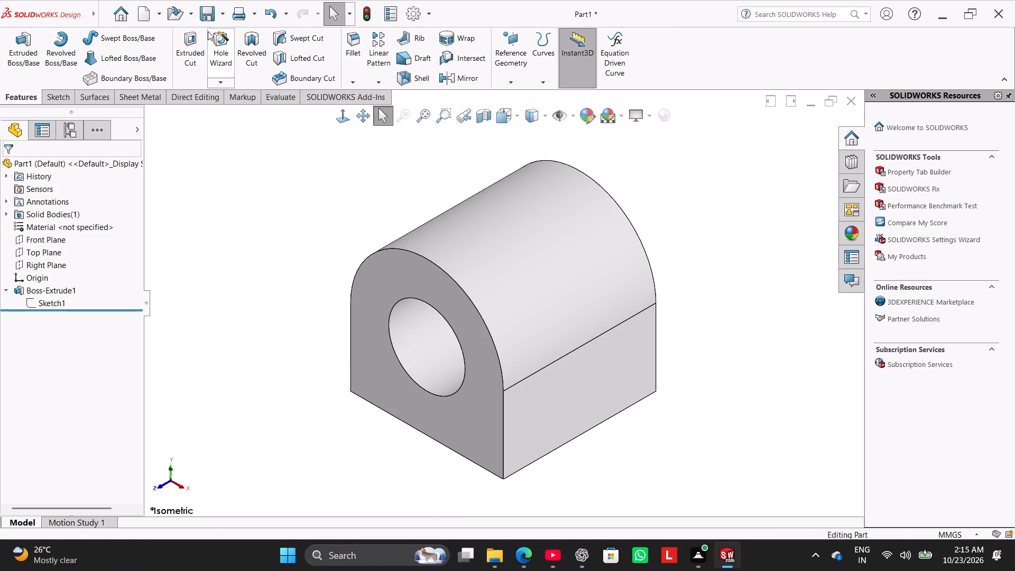
Start an extruded cut from the block's existing sketch with the Mid Plane end condition.
{"action": "left_click", "coordinate": [195, 39]}
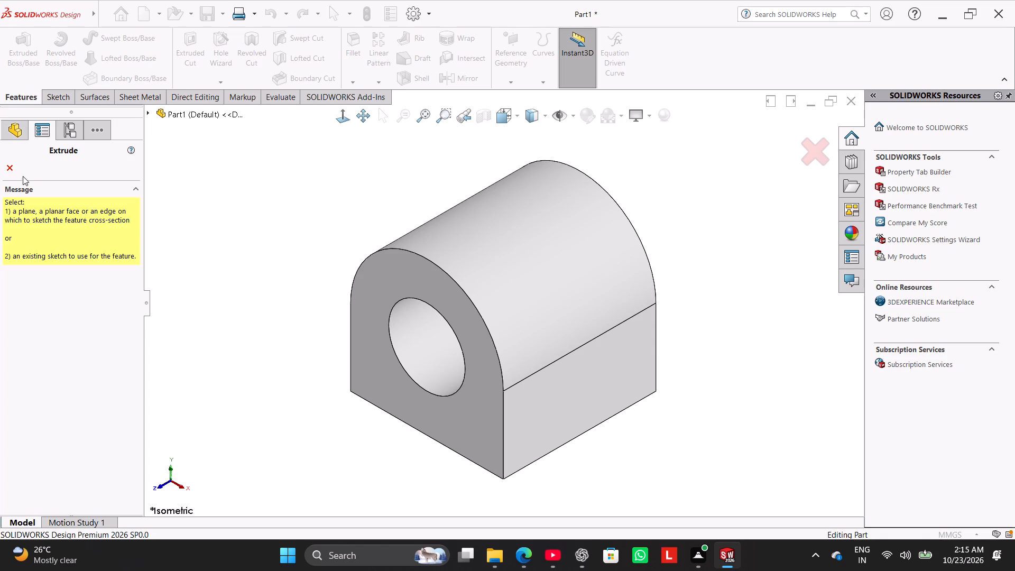
{"action": "left_click", "coordinate": [149, 115]}
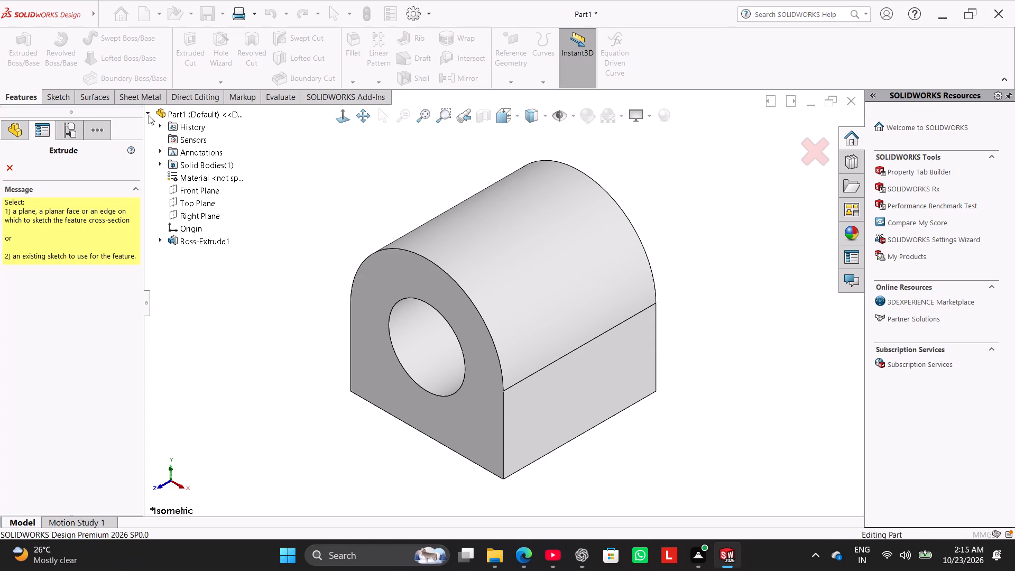
{"action": "left_click", "coordinate": [162, 238]}
{"action": "left_click", "coordinate": [187, 252]}
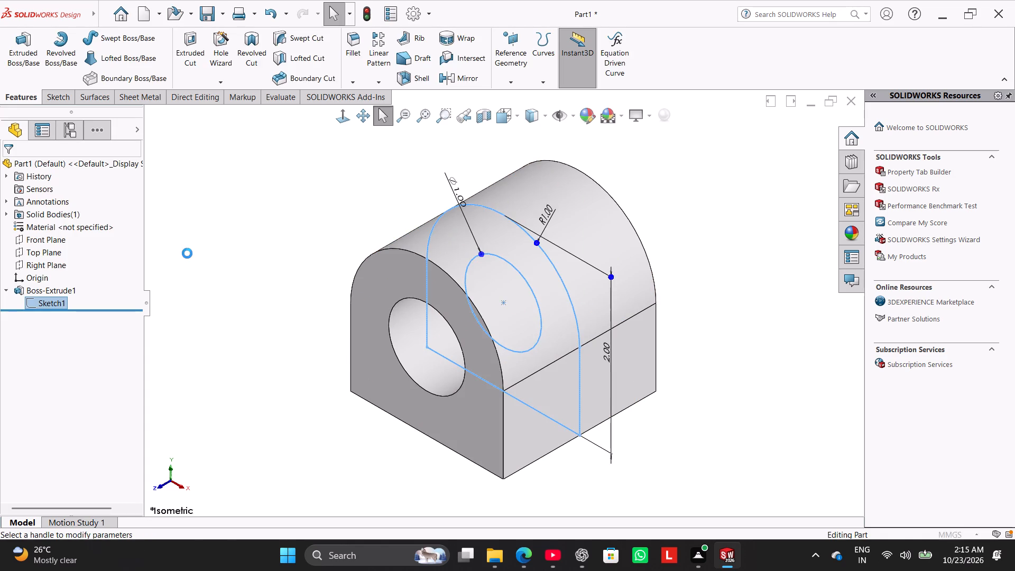
{"action": "left_click", "coordinate": [66, 245]}
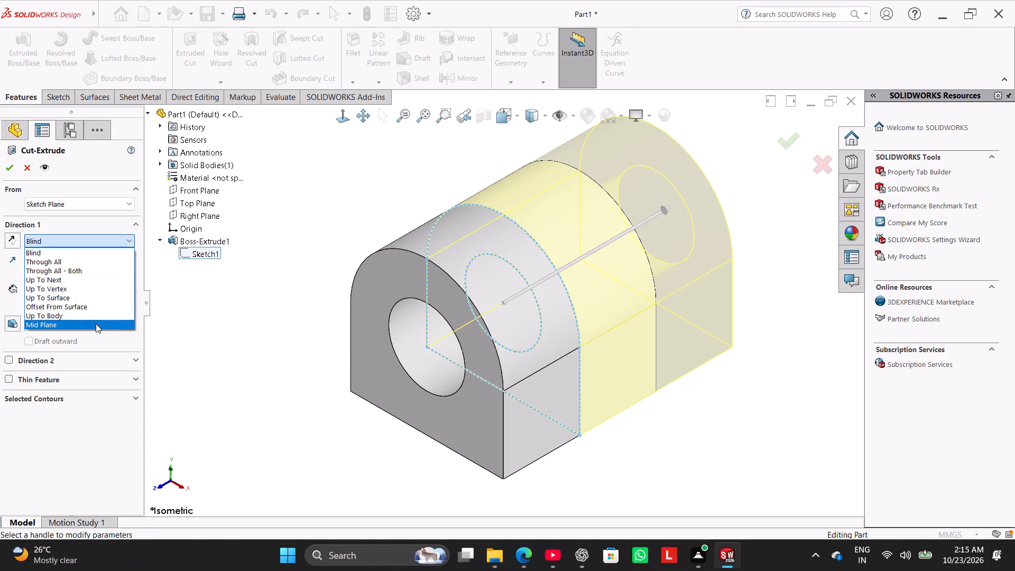
{"action": "left_click", "coordinate": [96, 325]}
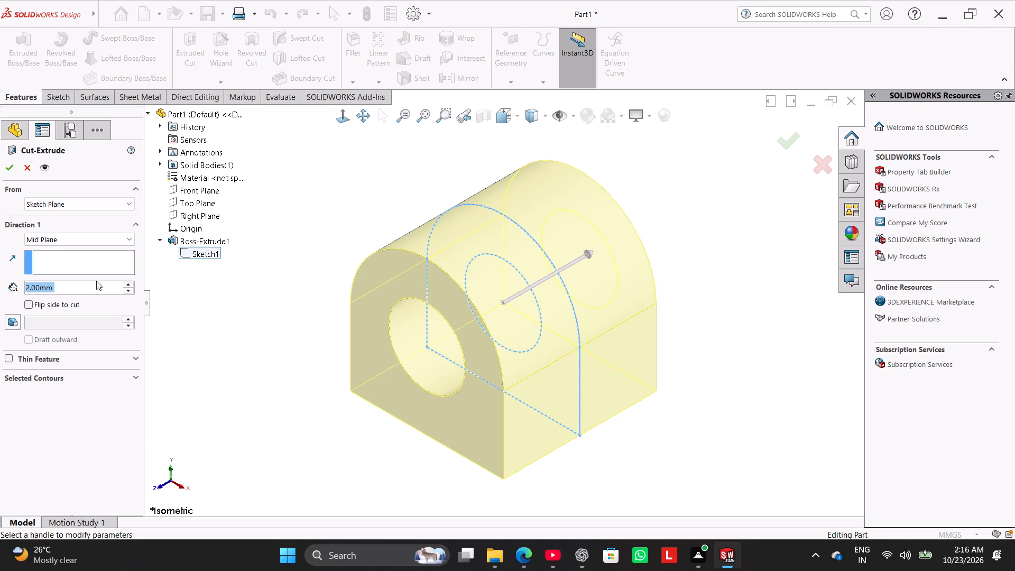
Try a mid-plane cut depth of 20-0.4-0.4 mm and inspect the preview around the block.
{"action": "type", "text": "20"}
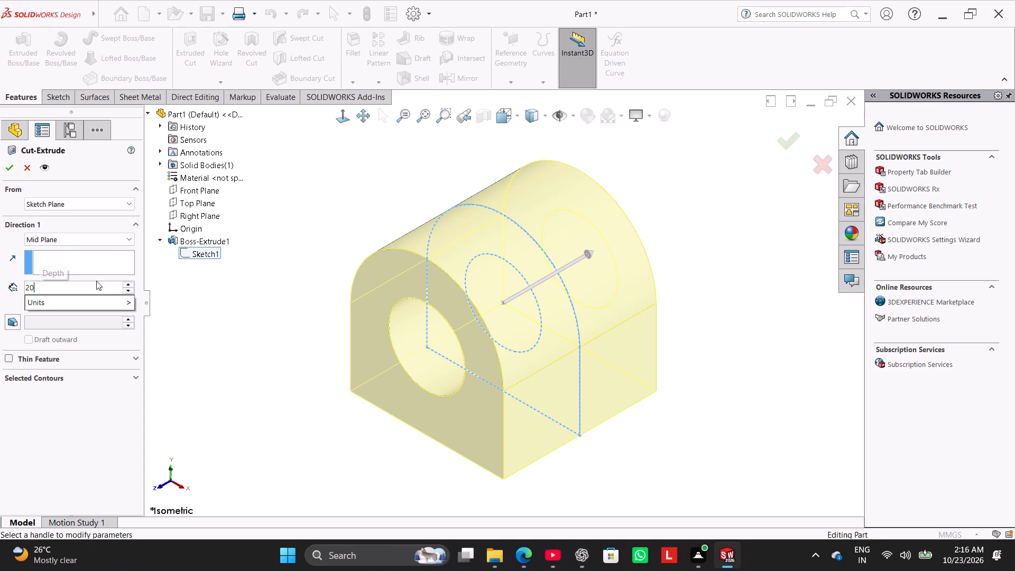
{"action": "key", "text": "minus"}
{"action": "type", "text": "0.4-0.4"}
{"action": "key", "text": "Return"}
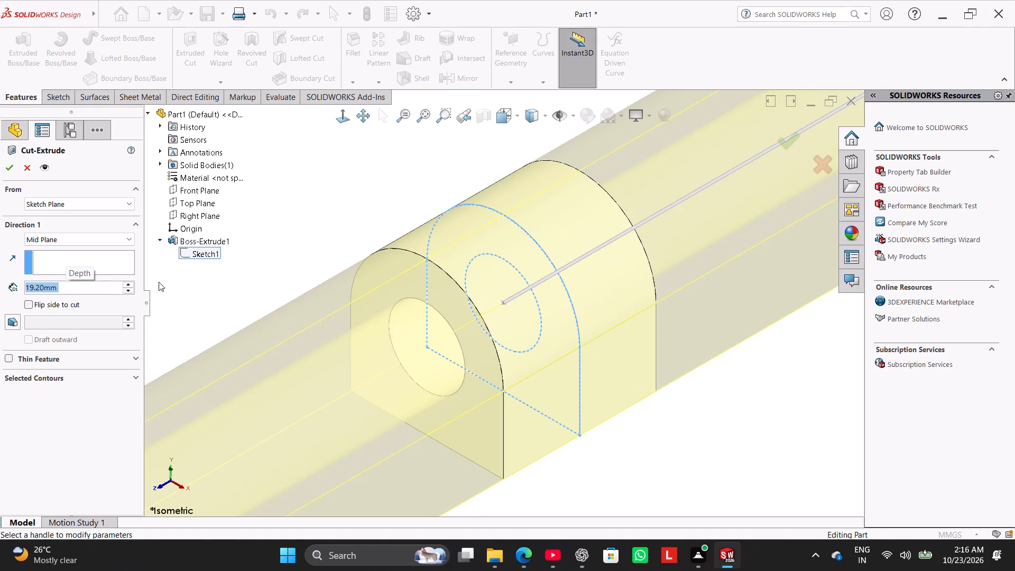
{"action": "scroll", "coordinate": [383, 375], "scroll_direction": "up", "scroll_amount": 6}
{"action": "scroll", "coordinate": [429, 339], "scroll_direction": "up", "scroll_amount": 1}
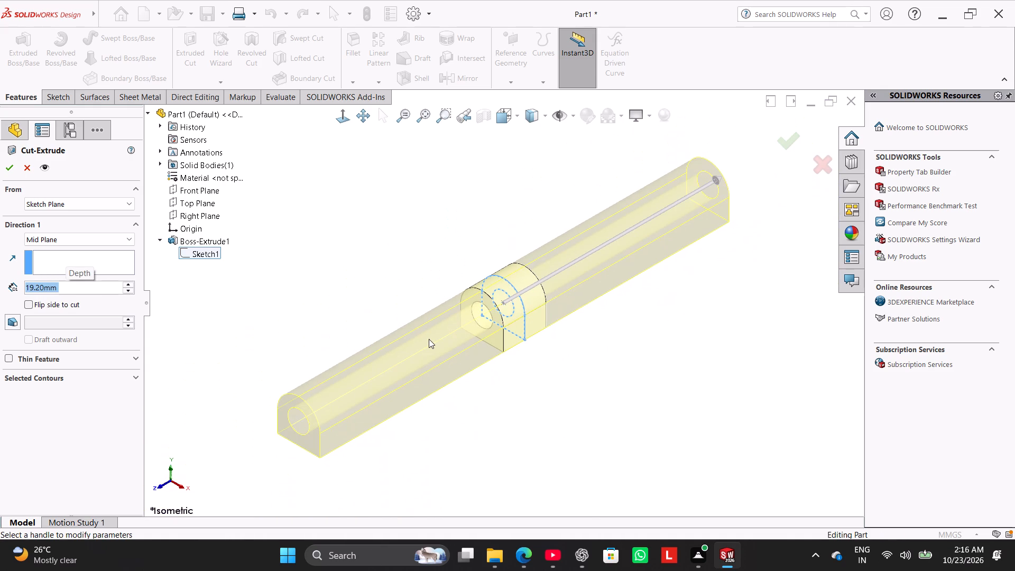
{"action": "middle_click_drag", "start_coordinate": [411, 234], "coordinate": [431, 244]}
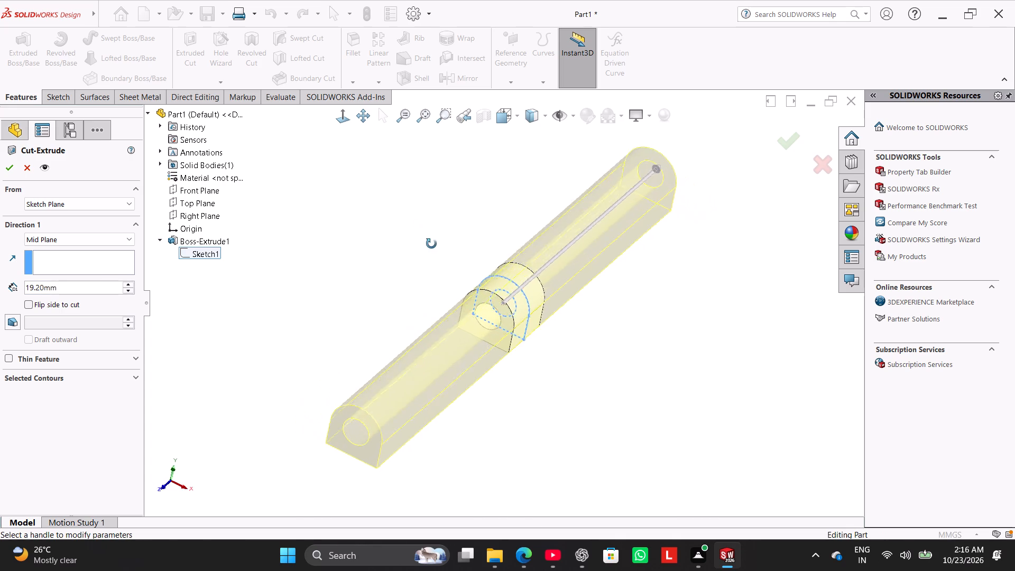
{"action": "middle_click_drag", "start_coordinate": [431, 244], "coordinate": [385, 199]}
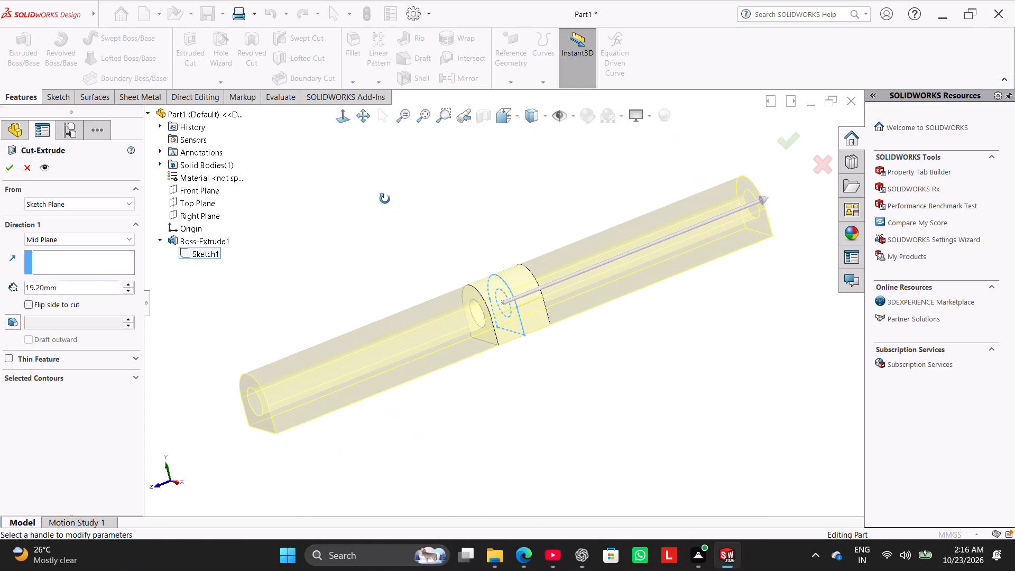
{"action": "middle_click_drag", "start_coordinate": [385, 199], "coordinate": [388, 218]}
Set the mid-plane cut depth to 2-0.4-0.4 mm and complete the cut, keeping all bodies.
{"action": "left_click", "coordinate": [80, 284]}
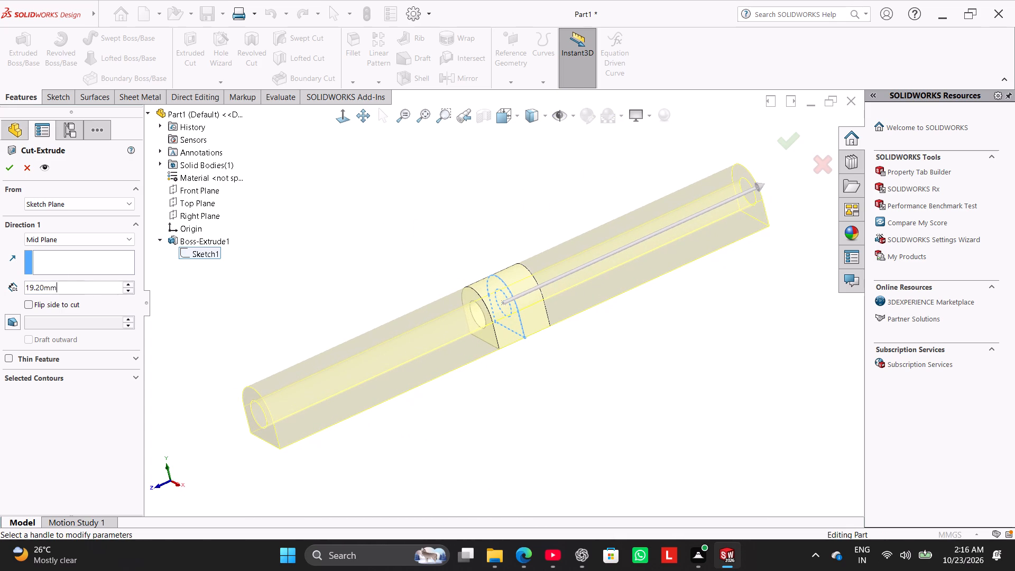
{"action": "key", "text": "BackSpace"}
{"action": "key", "text": "BackSpace"}
{"action": "key", "text": "BackSpace"}
{"action": "key", "text": "BackSpace"}
{"action": "key", "text": "BackSpace"}
{"action": "key", "text": "BackSpace"}
{"action": "key", "text": "BackSpace"}
{"action": "type", "text": "2-0.4"}
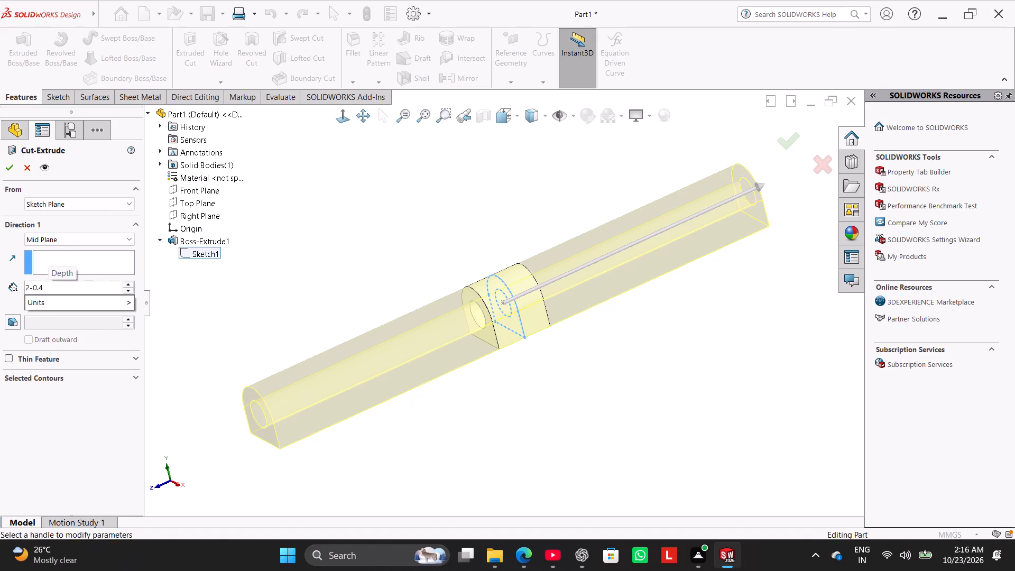
{"action": "type", "text": "-0.4"}
{"action": "key", "text": "Return"}
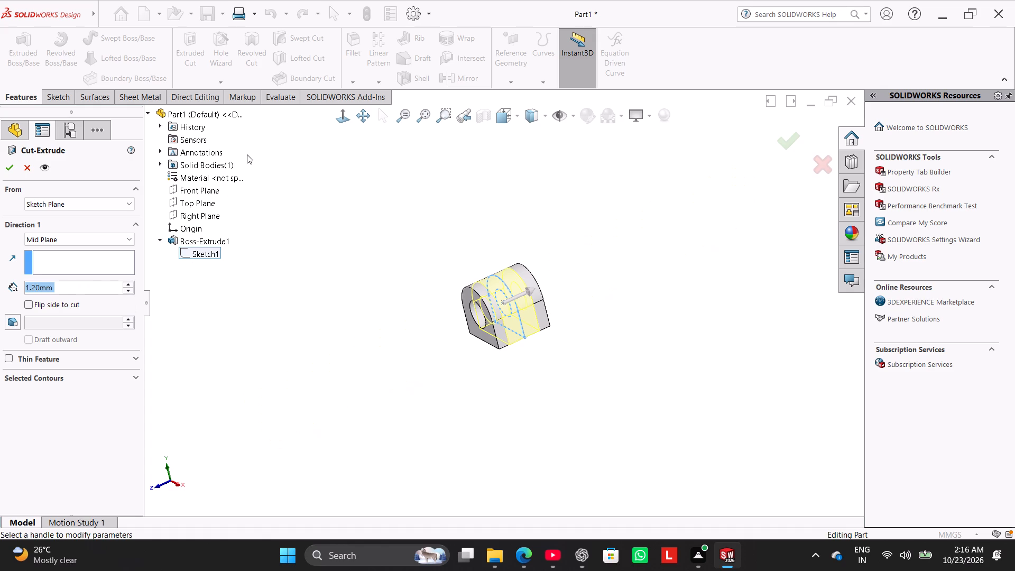
{"action": "left_click", "coordinate": [8, 169]}
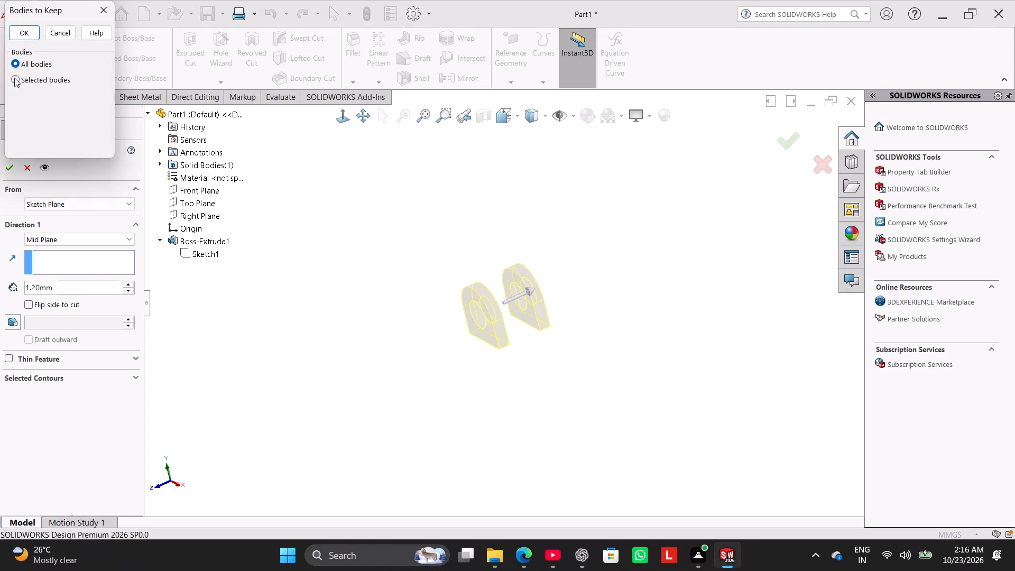
{"action": "left_click", "coordinate": [31, 32]}
{"action": "left_click", "coordinate": [267, 247]}
{"action": "right_click_drag", "start_coordinate": [265, 290], "coordinate": [428, 197]}
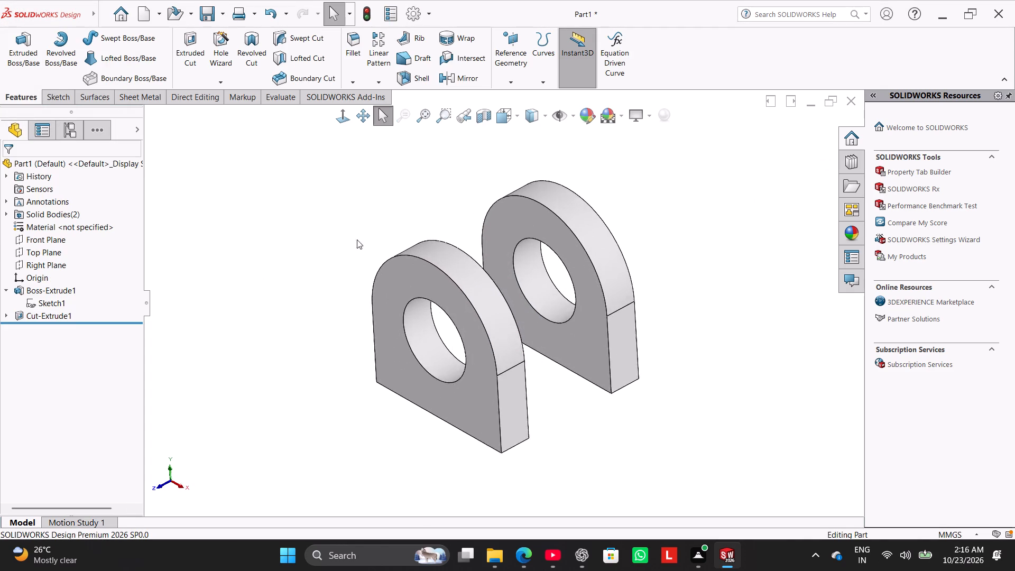
{"action": "scroll", "coordinate": [302, 279], "scroll_direction": "up", "scroll_amount": 3}
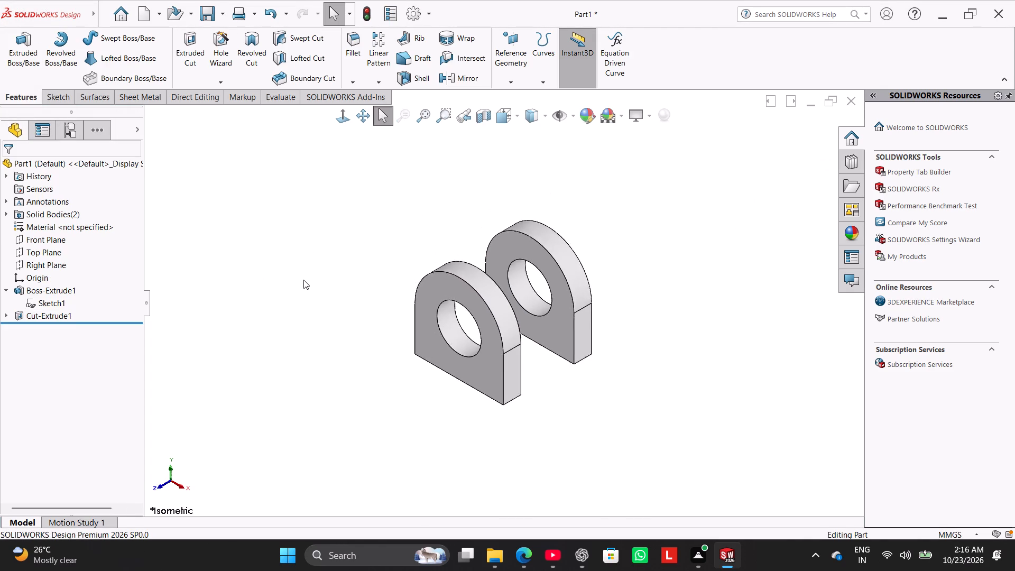
{"action": "scroll", "coordinate": [303, 280], "scroll_direction": "up", "scroll_amount": 1}
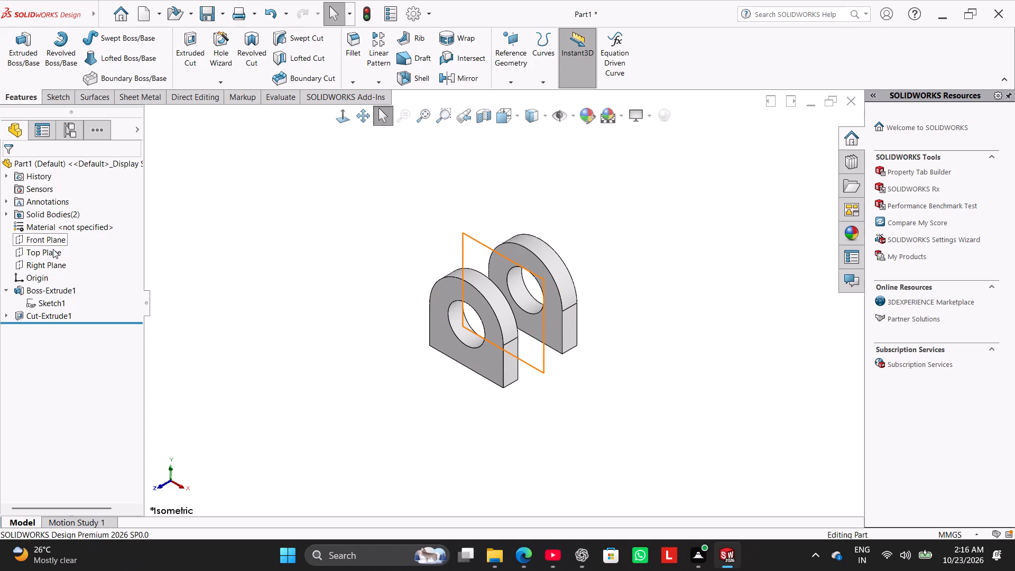
Open a sketch on the Right Plane and draw a circle of about 0.59 mm radius directly below the origin and the two plates.
{"action": "left_click", "coordinate": [54, 263]}
{"action": "left_click", "coordinate": [68, 247]}
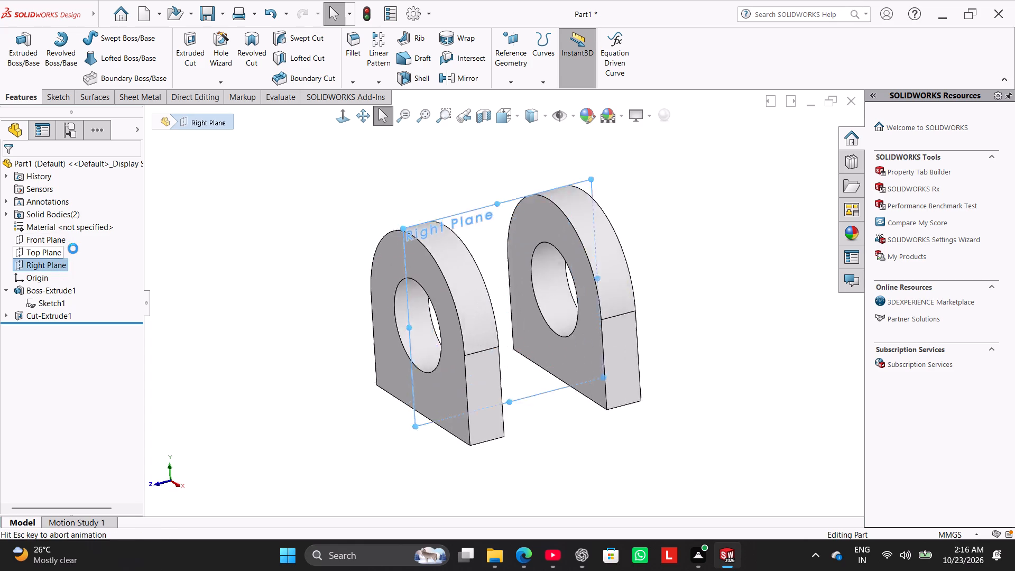
{"action": "left_click", "coordinate": [159, 274]}
{"action": "scroll", "coordinate": [421, 278], "scroll_direction": "up", "scroll_amount": 7}
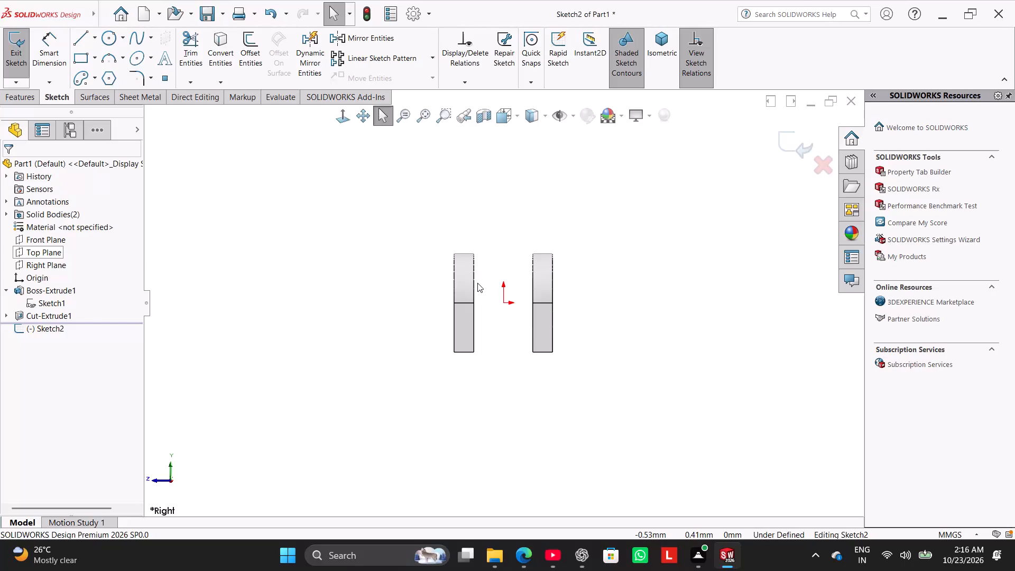
{"action": "left_click", "coordinate": [111, 35]}
{"action": "left_click", "coordinate": [505, 437]}
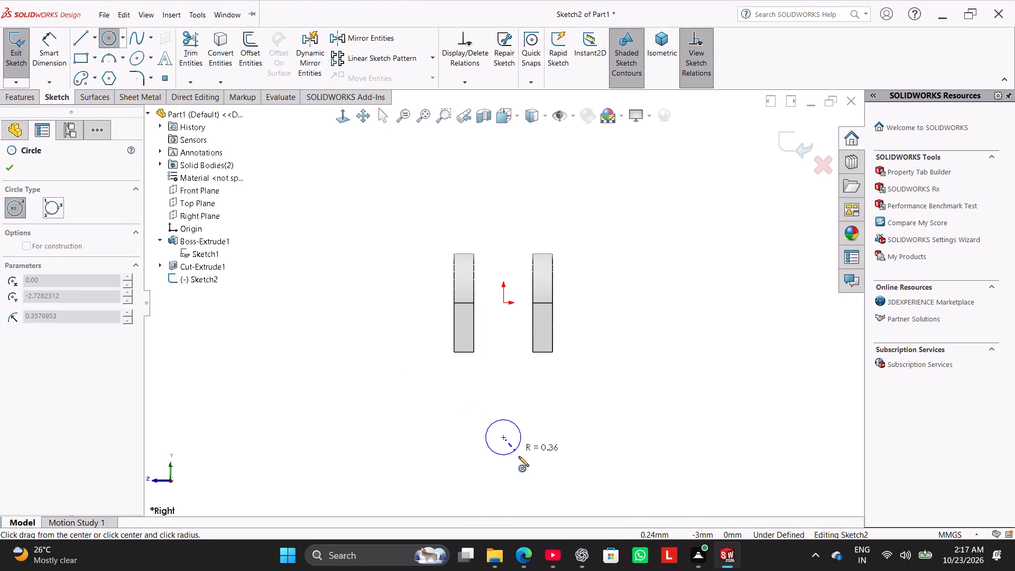
{"action": "left_click", "coordinate": [522, 459]}
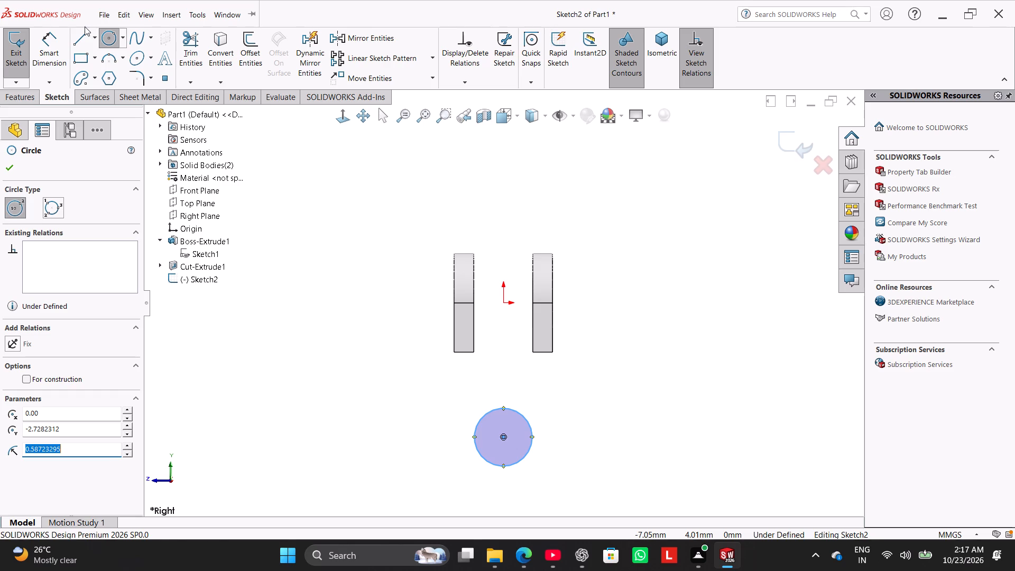
Draw a D-shaped outline around the circle: horizontal base, two vertical sides and a tangent top arc of about 0.98 mm radius.
{"action": "left_click", "coordinate": [85, 39]}
{"action": "left_click", "coordinate": [569, 477]}
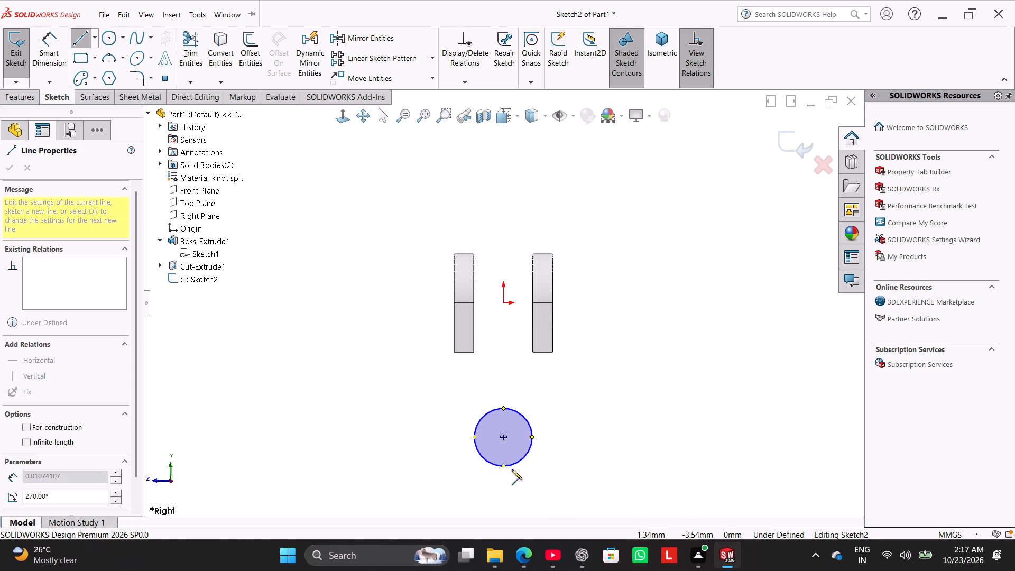
{"action": "left_click", "coordinate": [454, 477]}
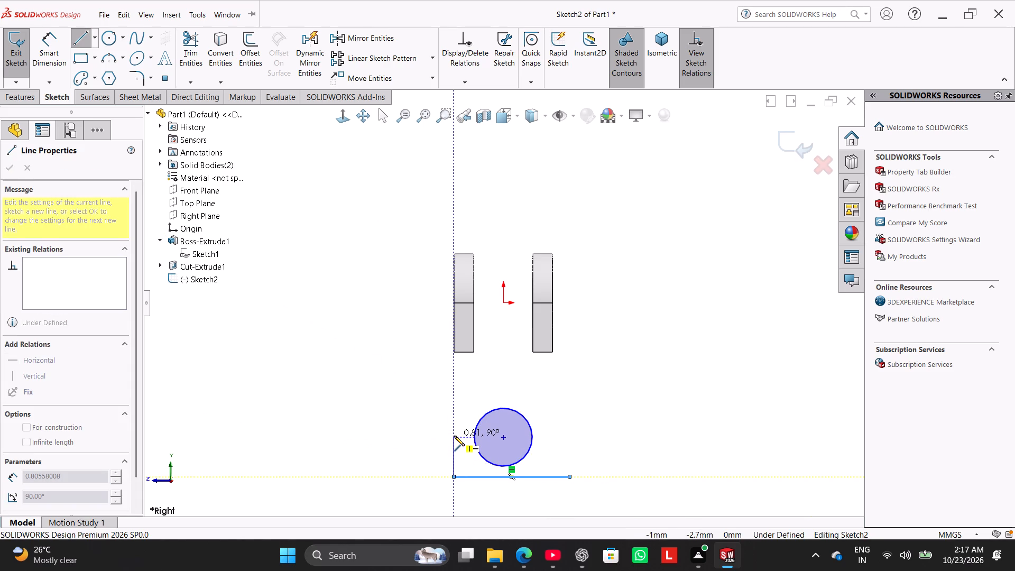
{"action": "left_click", "coordinate": [454, 436]}
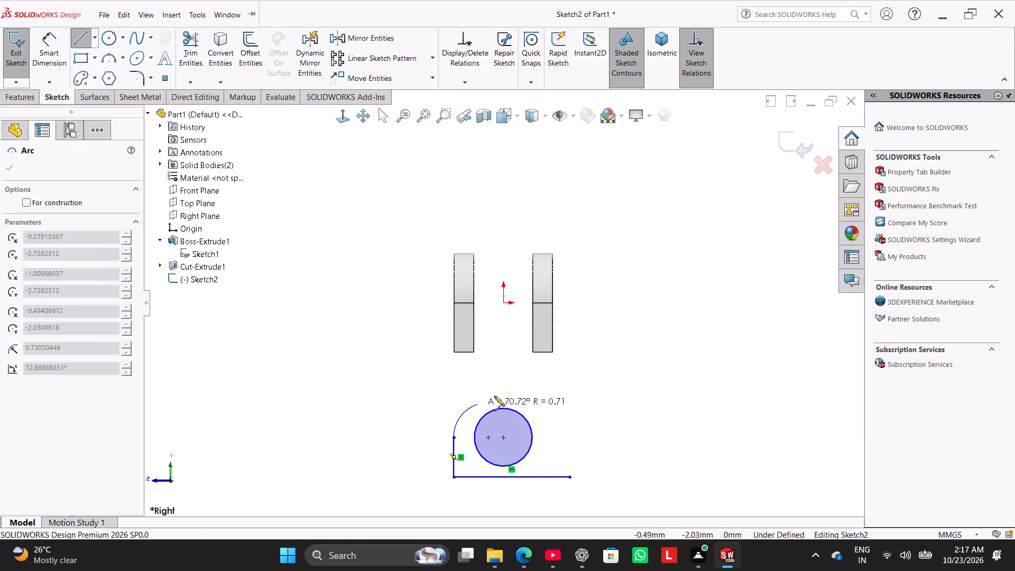
{"action": "left_click", "coordinate": [549, 435]}
{"action": "left_click", "coordinate": [550, 477]}
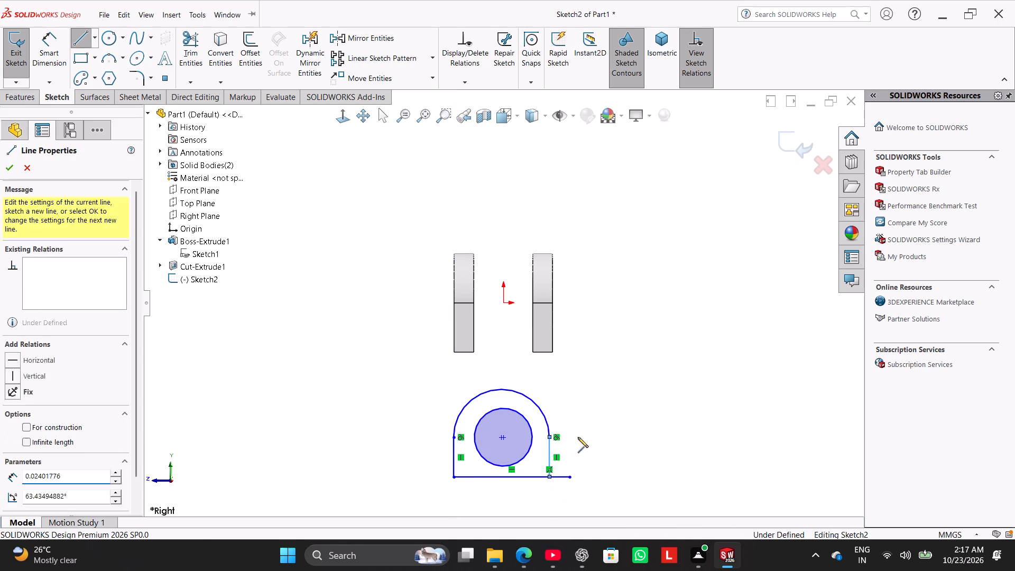
{"action": "right_click", "coordinate": [594, 404]}
{"action": "left_click", "coordinate": [620, 412]}
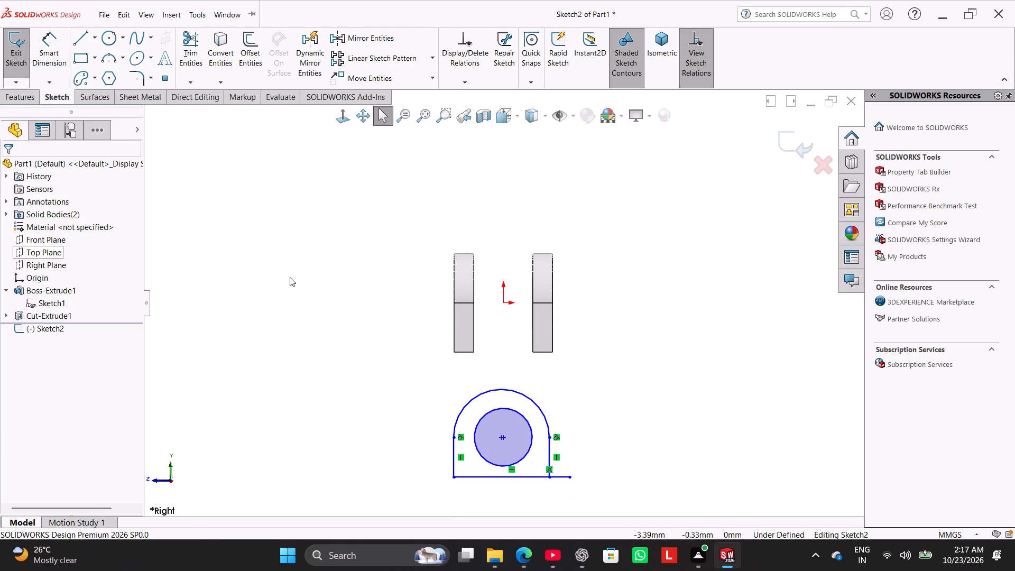
Trim the base line's overhang beyond the outline's vertical side with Power trim.
{"action": "left_click", "coordinate": [189, 51]}
{"action": "scroll", "coordinate": [545, 440], "scroll_direction": "down", "scroll_amount": 4}
{"action": "scroll", "coordinate": [550, 475], "scroll_direction": "up", "scroll_amount": 3}
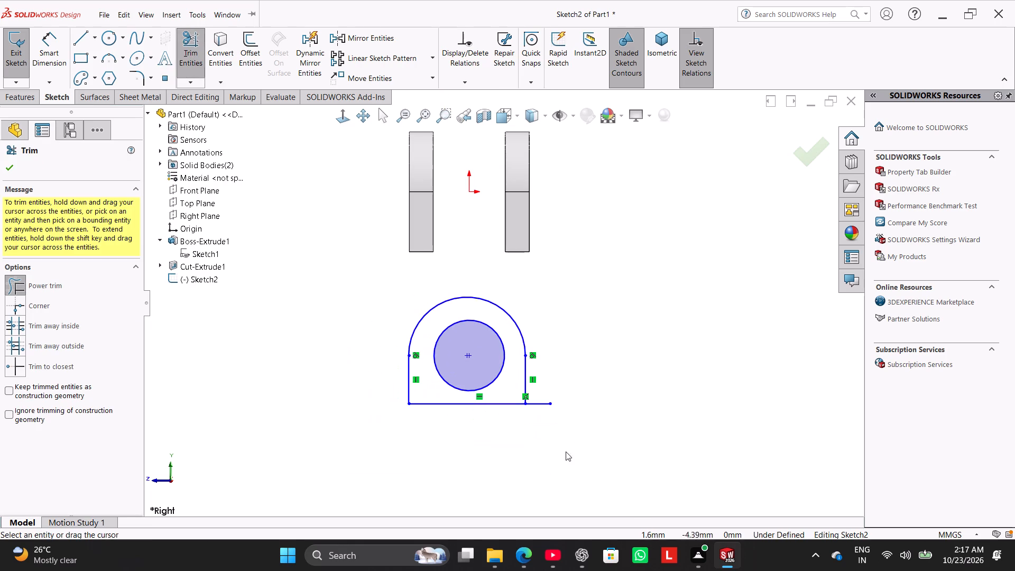
{"action": "left_click_drag", "start_coordinate": [557, 369], "coordinate": [531, 445]}
{"action": "left_click_drag", "start_coordinate": [546, 371], "coordinate": [545, 431]}
{"action": "right_click", "coordinate": [690, 326]}
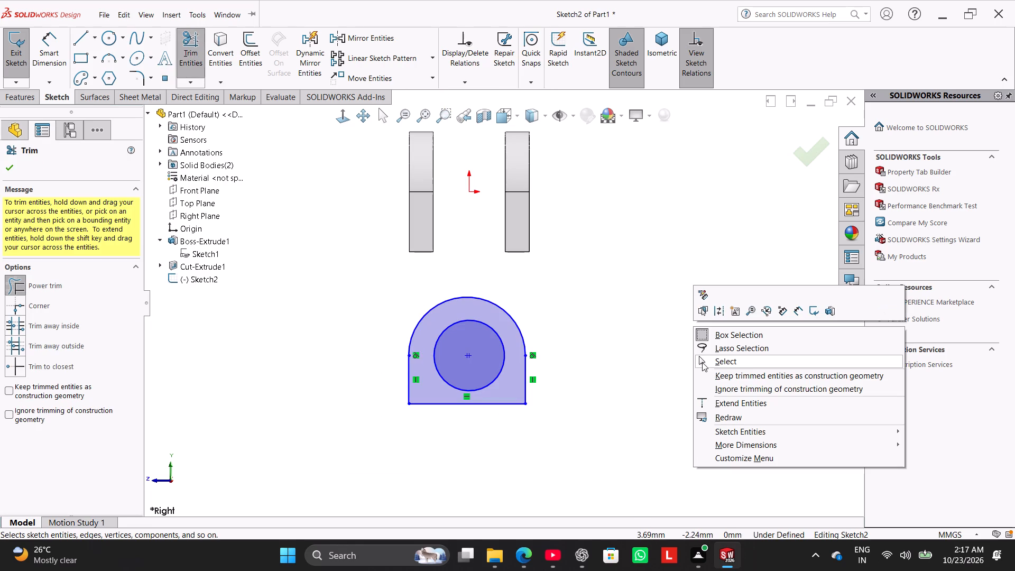
{"action": "left_click", "coordinate": [709, 360]}
Make the circle's centre coincident with the centre of the outline's top arc.
{"action": "scroll", "coordinate": [468, 355], "scroll_direction": "down", "scroll_amount": 3}
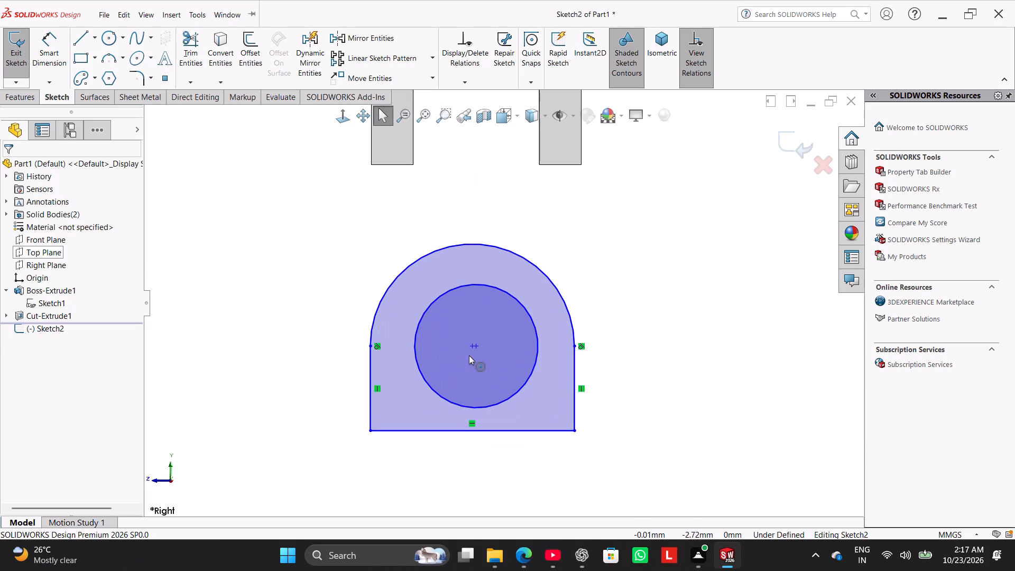
{"action": "left_click", "coordinate": [470, 347], "text": "shift"}
{"action": "left_click", "coordinate": [474, 347], "text": "shift"}
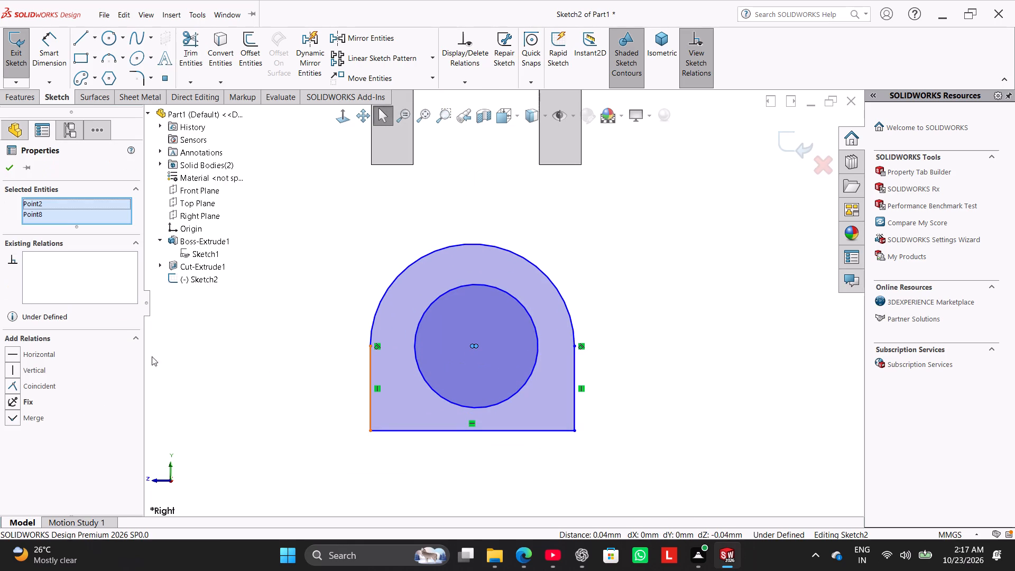
{"action": "left_click", "coordinate": [40, 387]}
{"action": "left_click", "coordinate": [260, 343]}
{"action": "scroll", "coordinate": [491, 285], "scroll_direction": "up", "scroll_amount": 2}
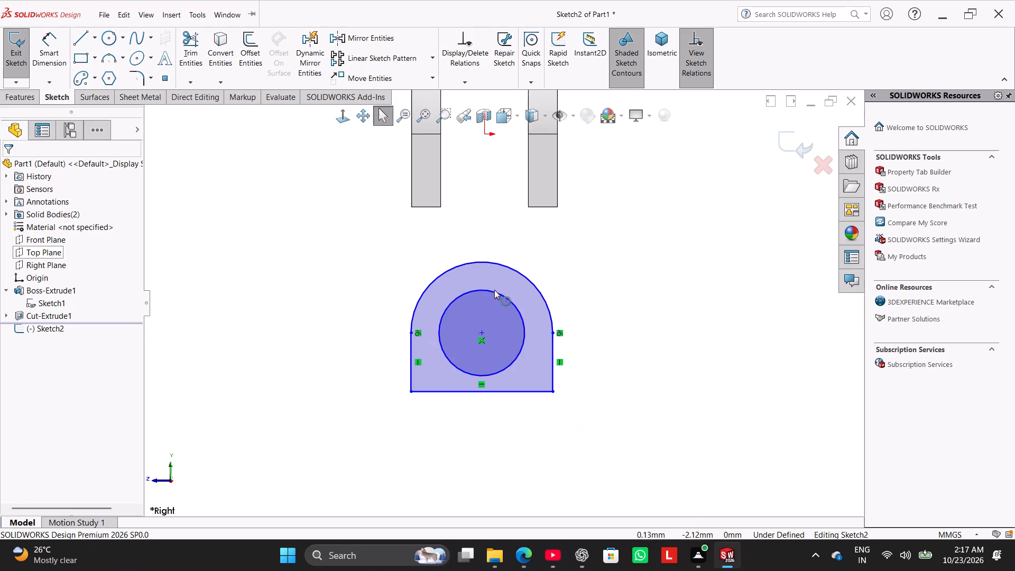
Align the circle's centre with the origin using a Vertical relation.
{"action": "left_click", "coordinate": [484, 324], "text": "shift"}
{"action": "left_click", "coordinate": [356, 318]}
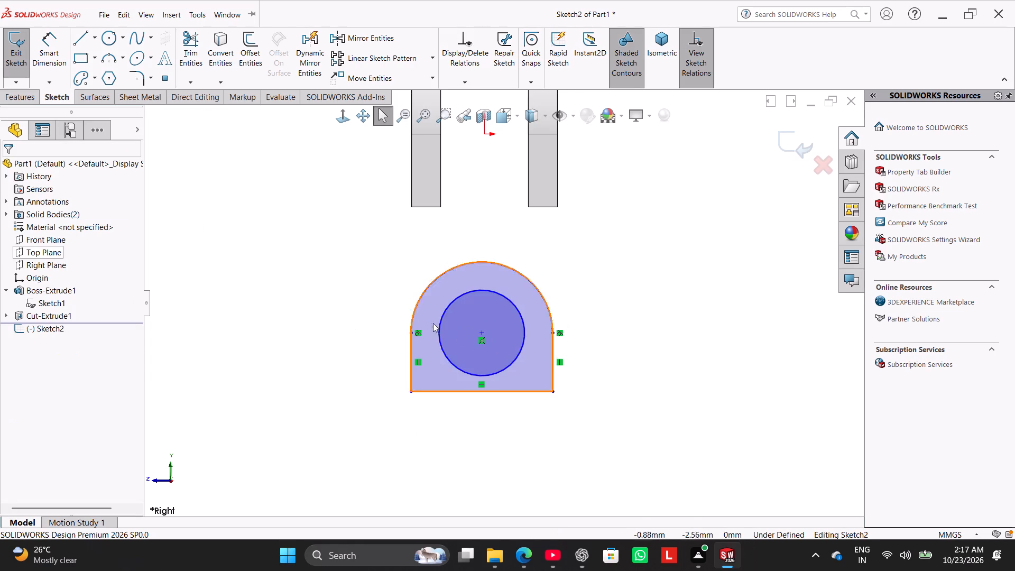
{"action": "left_click", "coordinate": [484, 334], "text": "shift"}
{"action": "scroll", "coordinate": [489, 202], "scroll_direction": "up", "scroll_amount": 1, "text": "shift"}
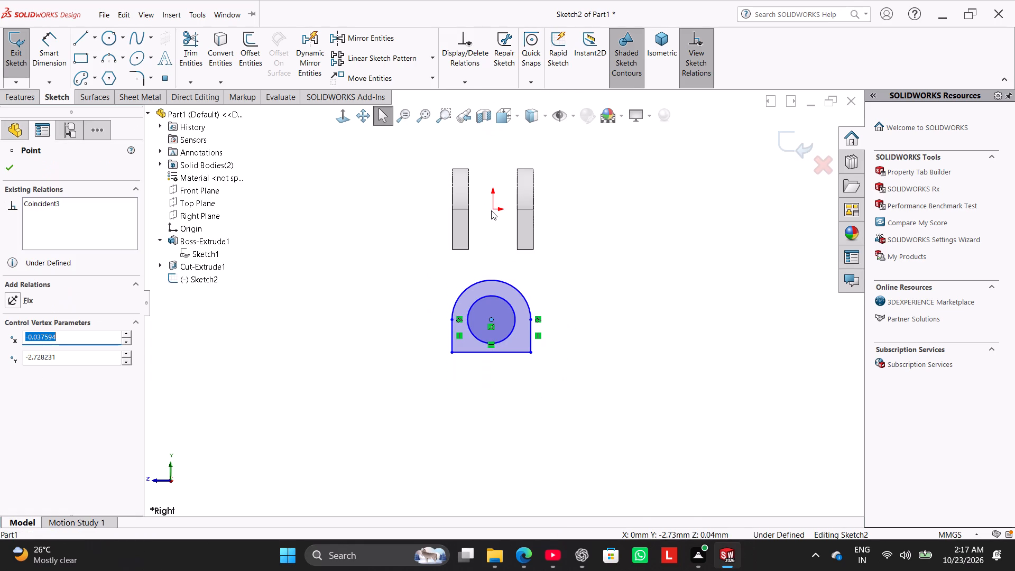
{"action": "left_click", "coordinate": [494, 210], "text": "shift"}
{"action": "left_click", "coordinate": [41, 368]}
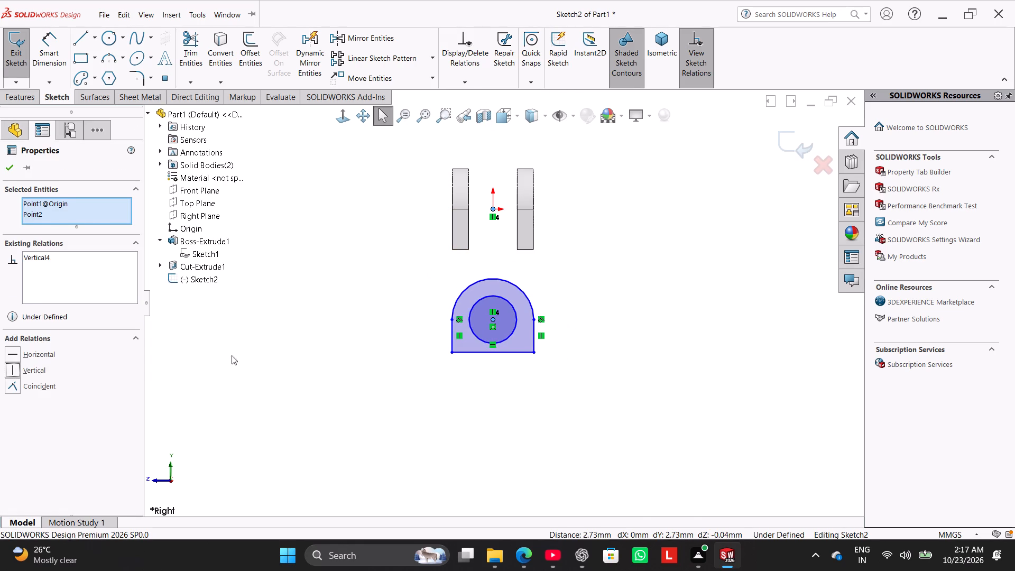
{"action": "left_click", "coordinate": [362, 338]}
Start Smart Dimension on the D-shaped profile's sketch.
{"action": "scroll", "coordinate": [523, 289], "scroll_direction": "down", "scroll_amount": 3}
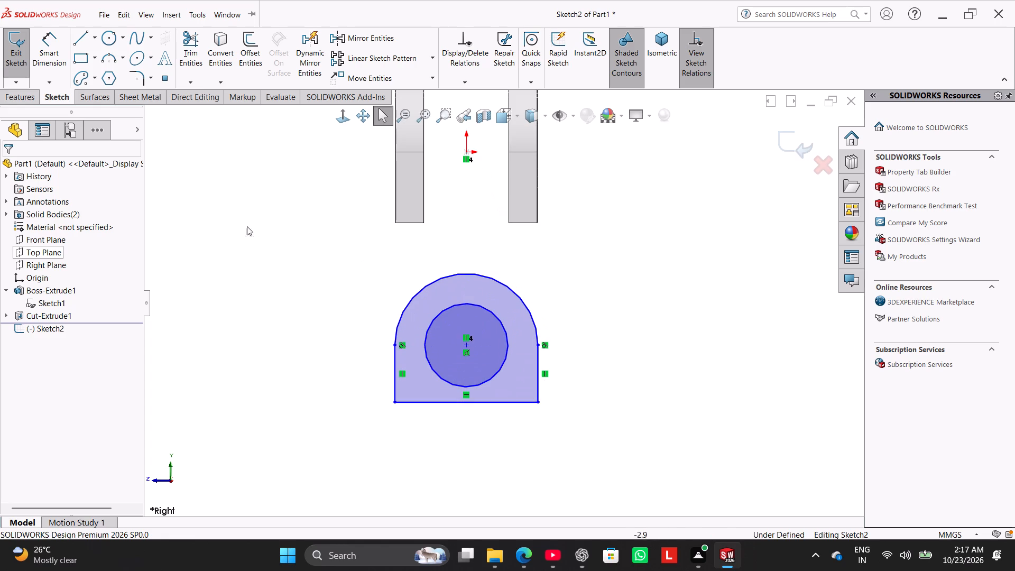
{"action": "left_click", "coordinate": [60, 45]}
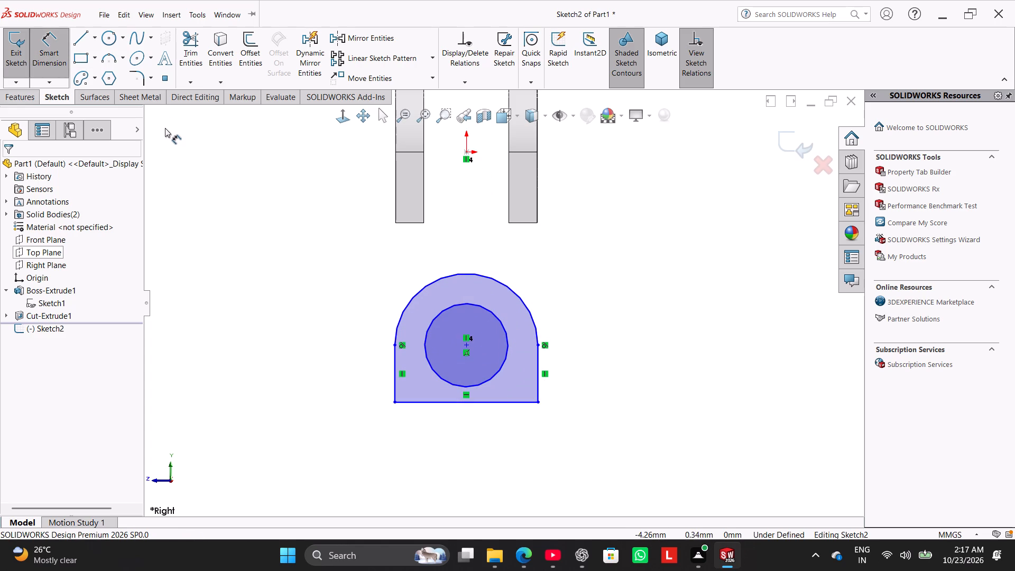
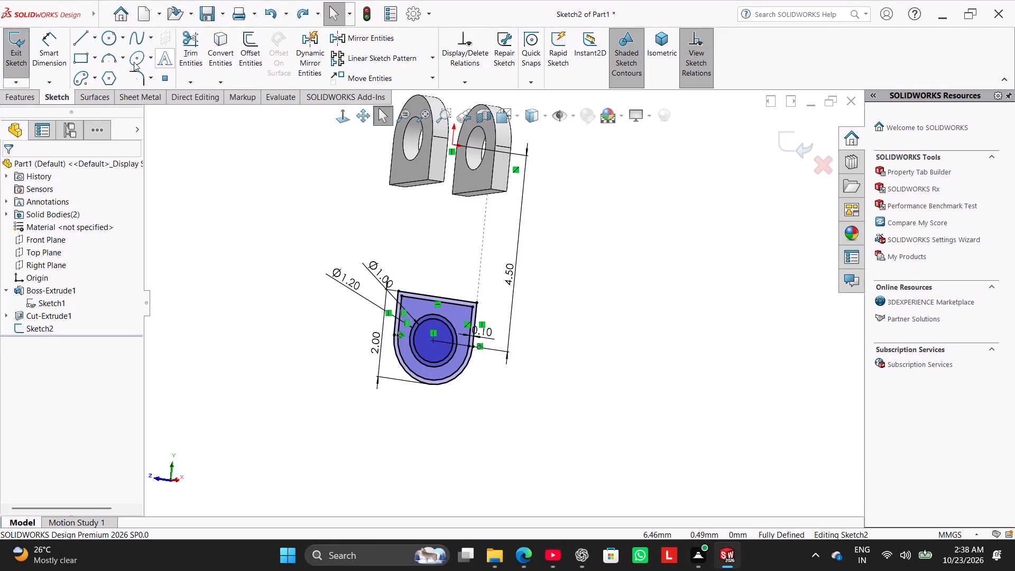
Extrude the region between the inner D outline and the 1.20 circle 0.40 mm, starting at an offset of 0.1/2 mm.
{"action": "left_click", "coordinate": [20, 98]}
{"action": "left_click", "coordinate": [17, 62]}
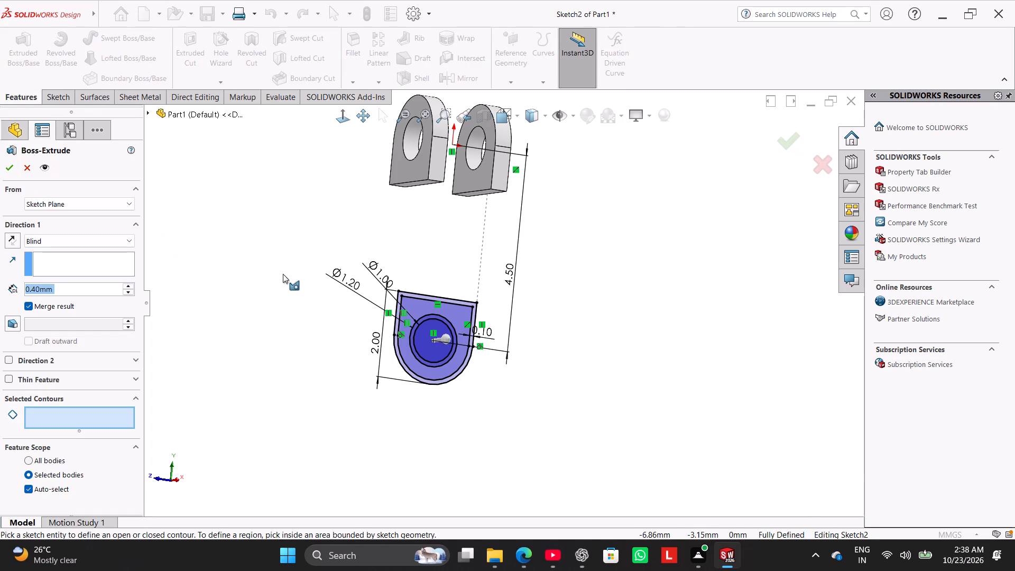
{"action": "scroll", "coordinate": [424, 343], "scroll_direction": "down", "scroll_amount": 3}
{"action": "left_click", "coordinate": [423, 269]}
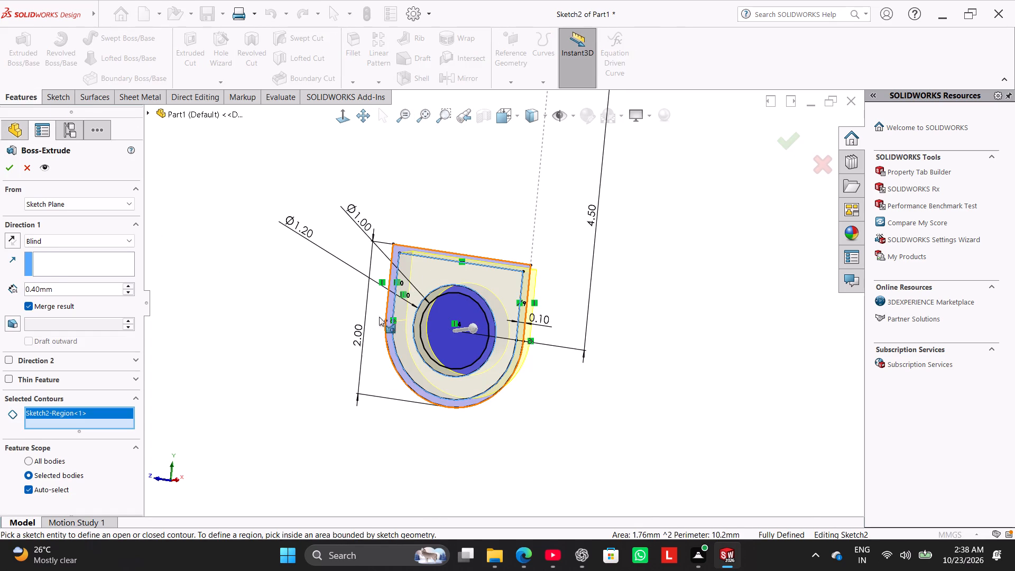
{"action": "left_click", "coordinate": [68, 207]}
{"action": "left_click", "coordinate": [73, 241]}
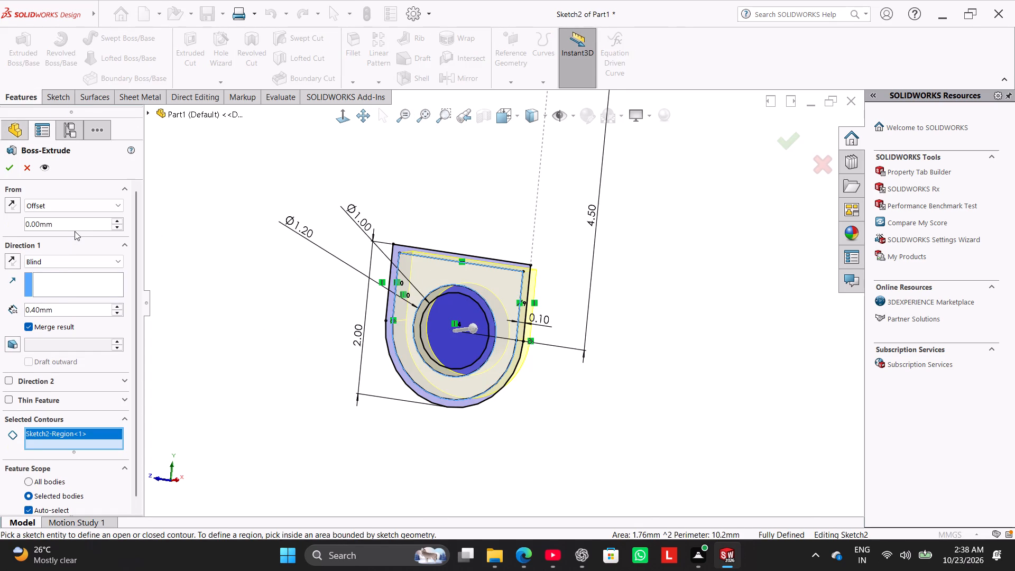
{"action": "left_click", "coordinate": [75, 231]}
{"action": "double_click", "coordinate": [75, 227]}
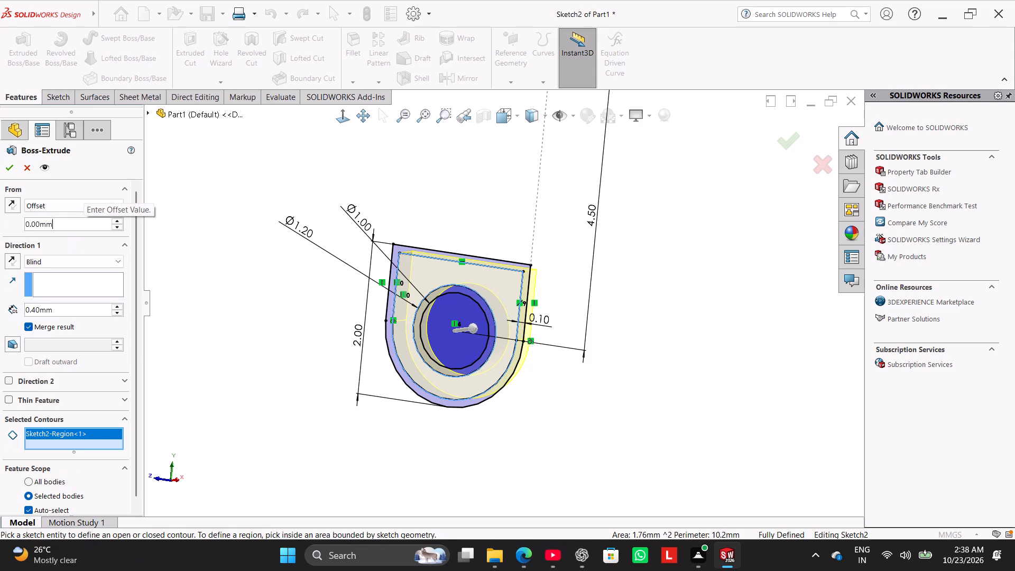
{"action": "key", "text": "ctrl+a"}
{"action": "type", "text": "0."}
{"action": "type", "text": "1/2"}
{"action": "key", "text": "Return"}
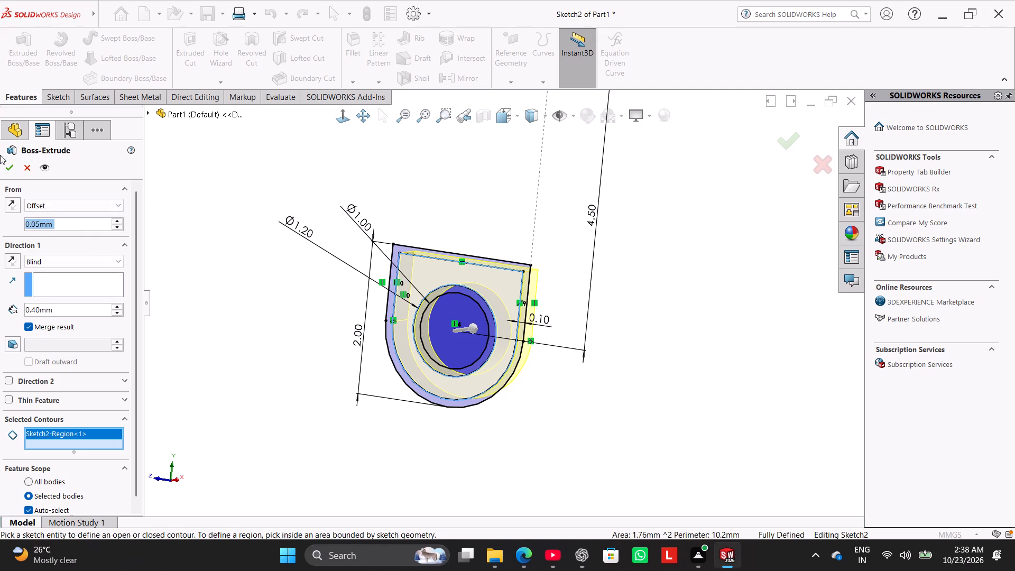
{"action": "left_click", "coordinate": [10, 170]}
{"action": "middle_click_drag", "start_coordinate": [248, 260], "coordinate": [253, 344]}
{"action": "left_click", "coordinate": [233, 305]}
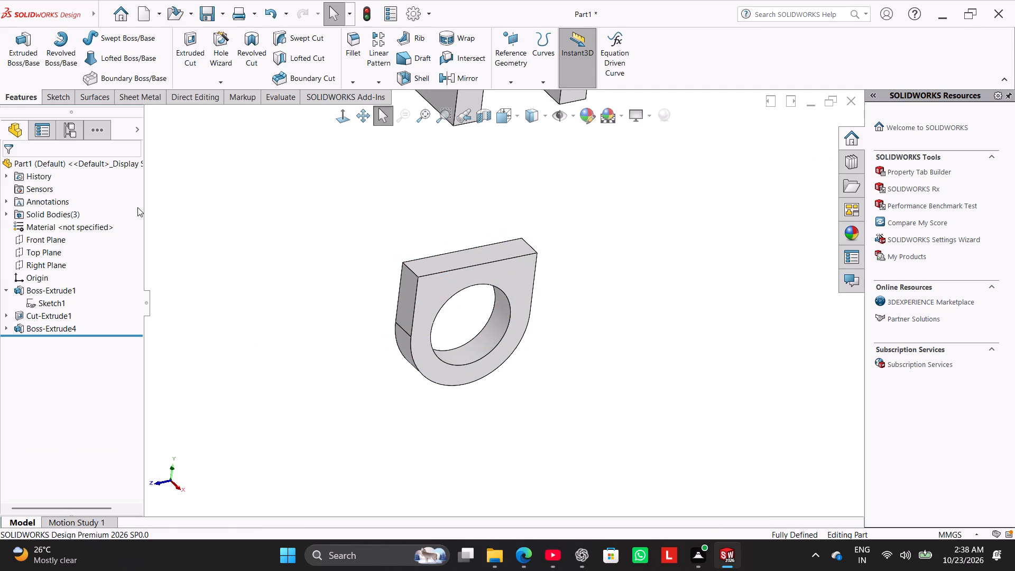
Set up a second 0.40 mm extrusion from the same sketch's outer D contour, with a start offset of 0.1/2 mm.
{"action": "left_click", "coordinate": [16, 51]}
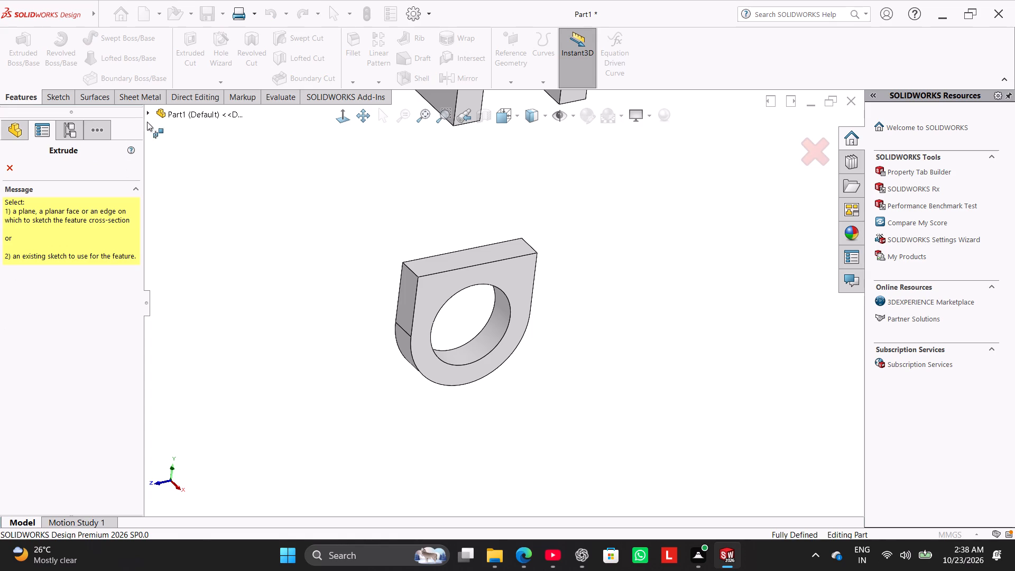
{"action": "left_click", "coordinate": [151, 117]}
{"action": "left_click", "coordinate": [165, 264]}
{"action": "left_click", "coordinate": [188, 280]}
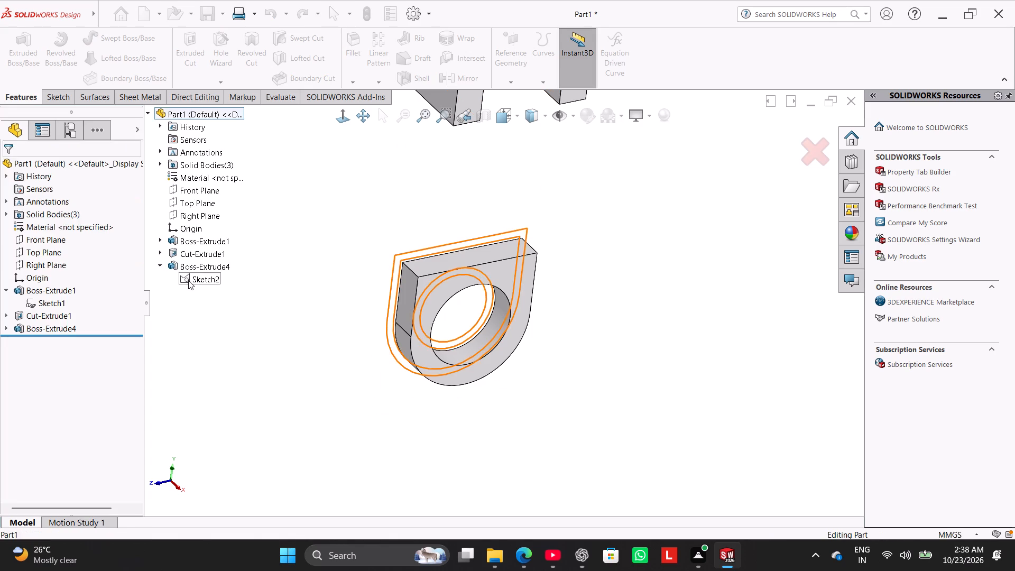
{"action": "left_click", "coordinate": [402, 256]}
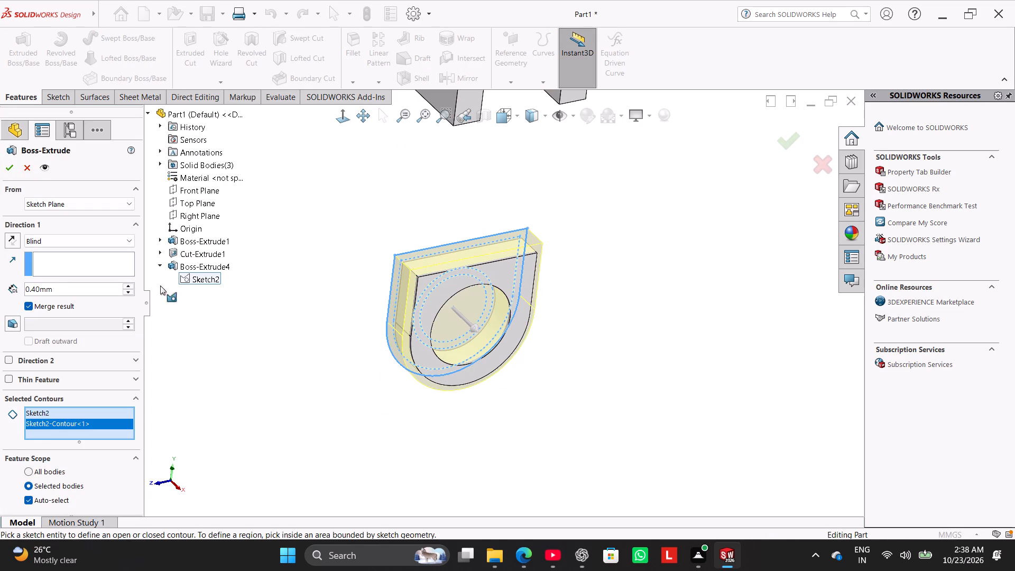
{"action": "left_click", "coordinate": [102, 205]}
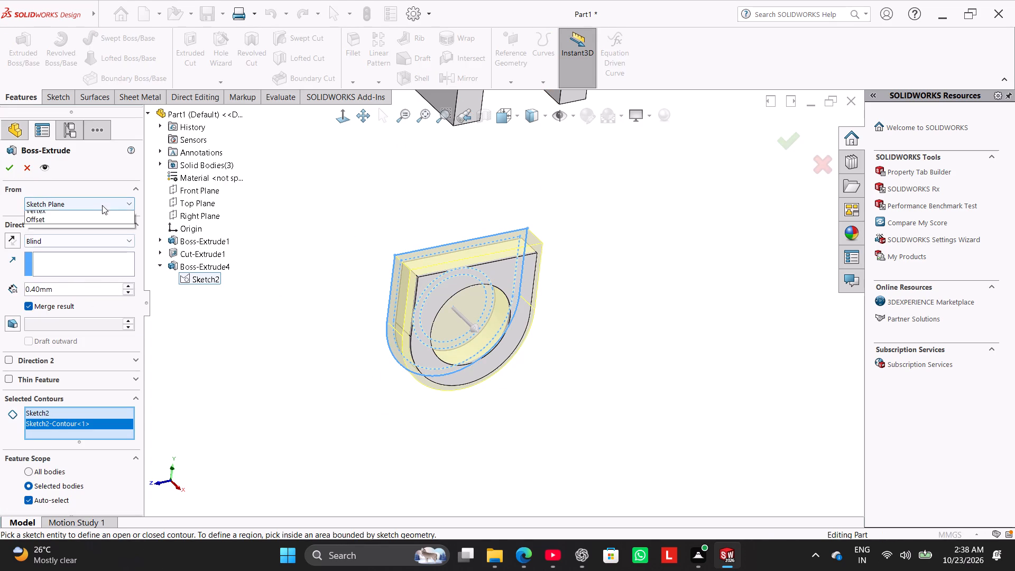
{"action": "left_click", "coordinate": [98, 247]}
{"action": "left_click", "coordinate": [98, 204]}
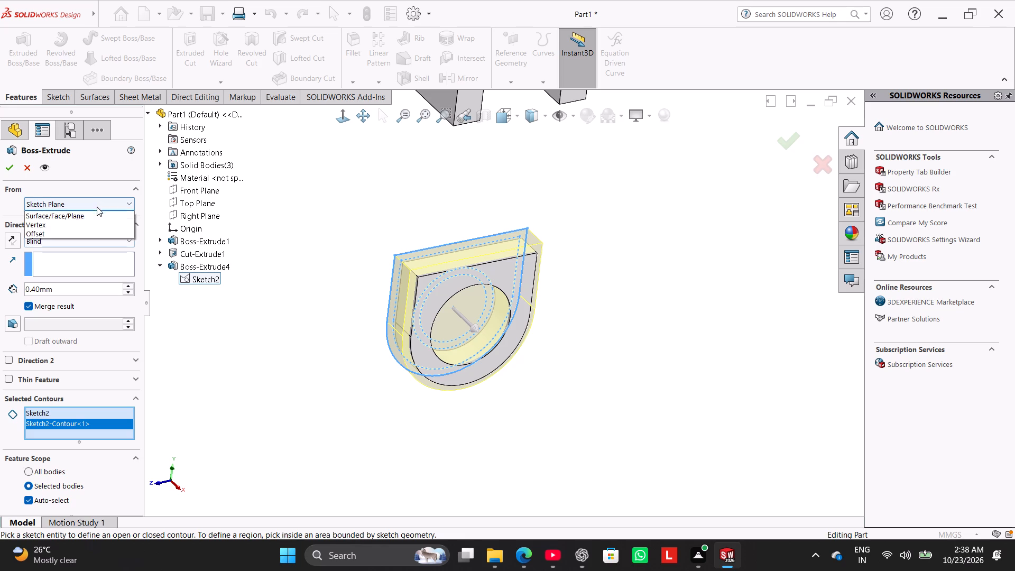
{"action": "left_click", "coordinate": [95, 247]}
{"action": "left_click", "coordinate": [95, 240]}
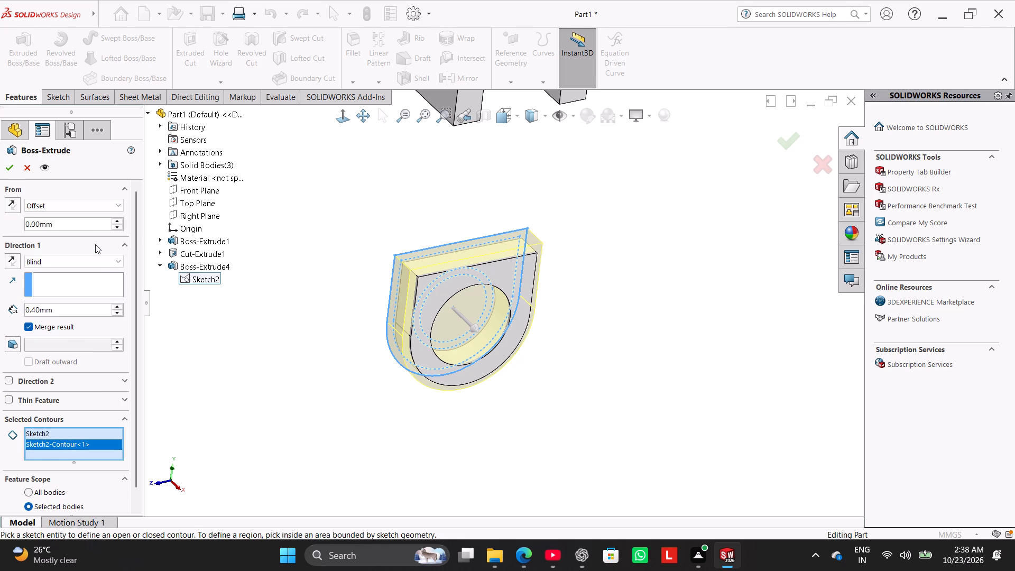
{"action": "double_click", "coordinate": [33, 229]}
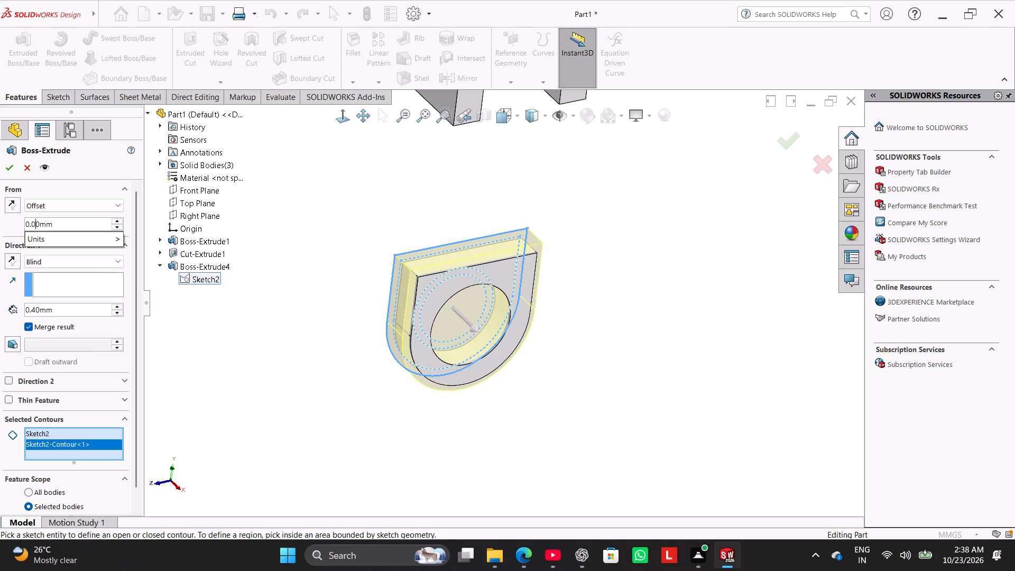
{"action": "double_click", "coordinate": [56, 223]}
{"action": "key", "text": "ctrl+a"}
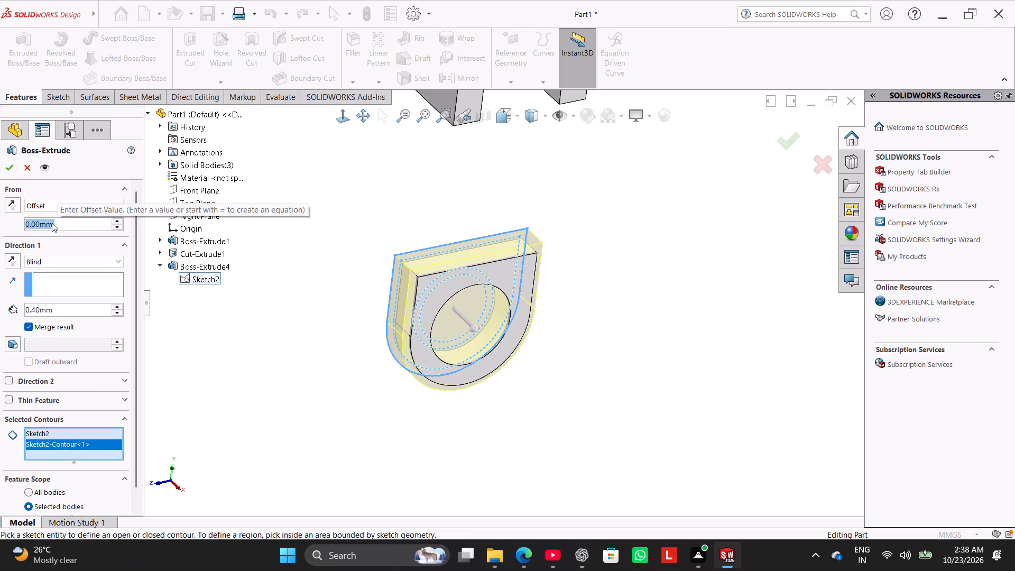
{"action": "type", "text": "0.1/2"}
{"action": "key", "text": "Return"}
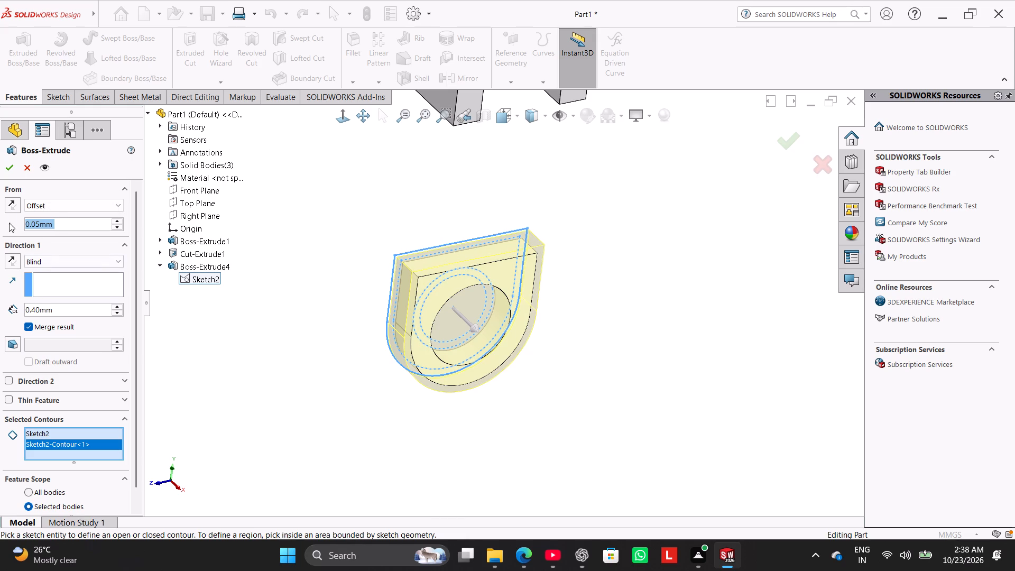
Reverse both the start offset and the extrusion direction, and create the second plate on the sketch's opposite side.
{"action": "left_click", "coordinate": [8, 208]}
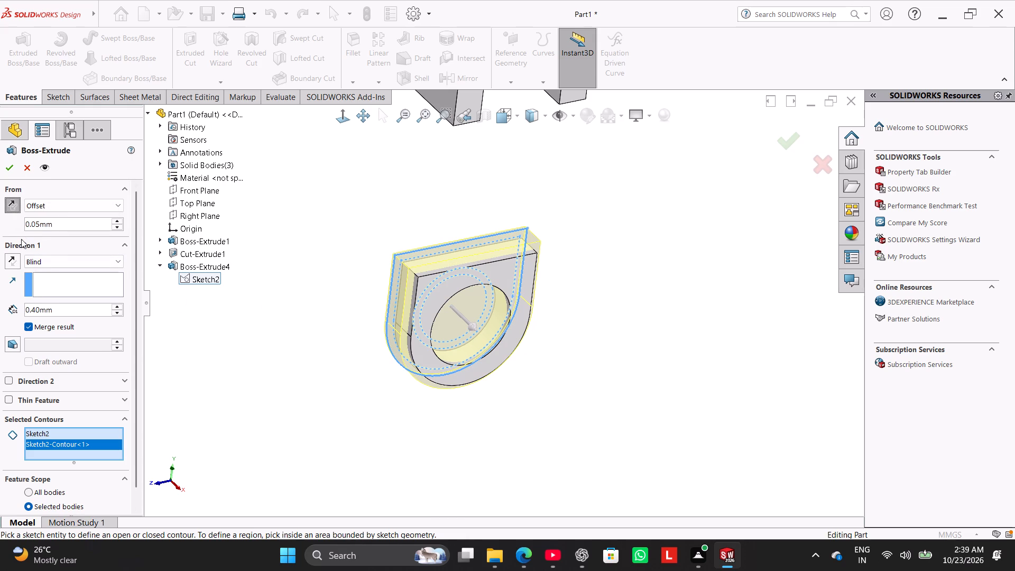
{"action": "left_click", "coordinate": [11, 263]}
{"action": "middle_click_drag", "start_coordinate": [239, 293], "coordinate": [291, 277]}
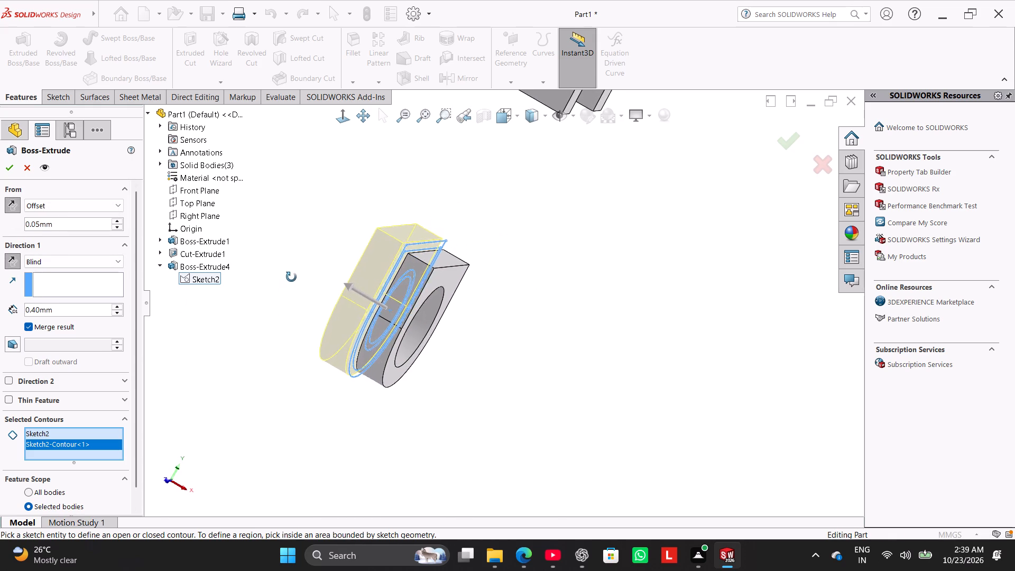
{"action": "middle_click_drag", "start_coordinate": [291, 277], "coordinate": [295, 277]}
{"action": "middle_click_drag", "start_coordinate": [317, 344], "coordinate": [310, 344]}
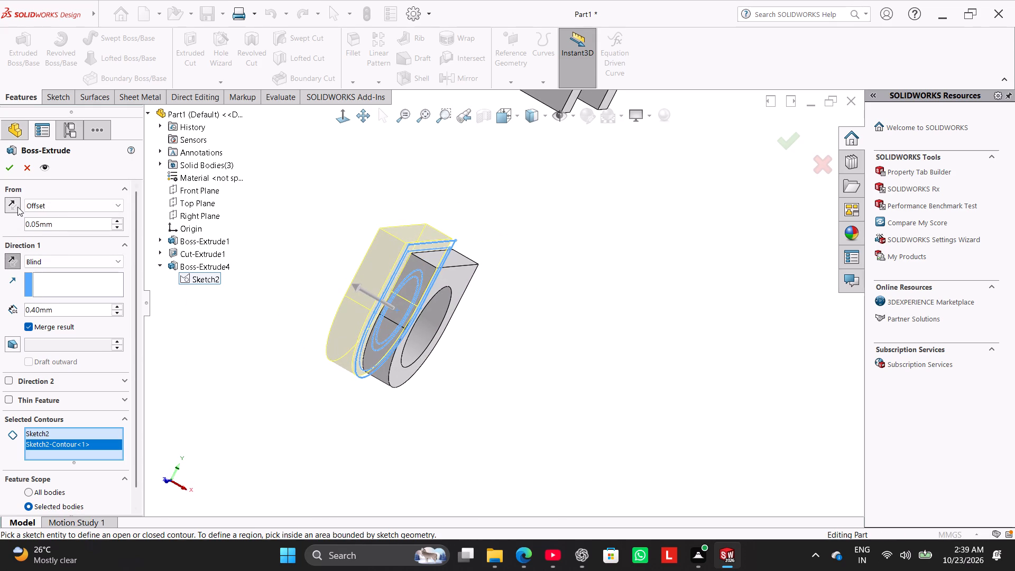
{"action": "left_click", "coordinate": [18, 206]}
{"action": "left_click", "coordinate": [18, 206]}
{"action": "left_click", "coordinate": [12, 174]}
{"action": "left_click", "coordinate": [261, 277]}
{"action": "middle_click_drag", "start_coordinate": [288, 298], "coordinate": [309, 278]}
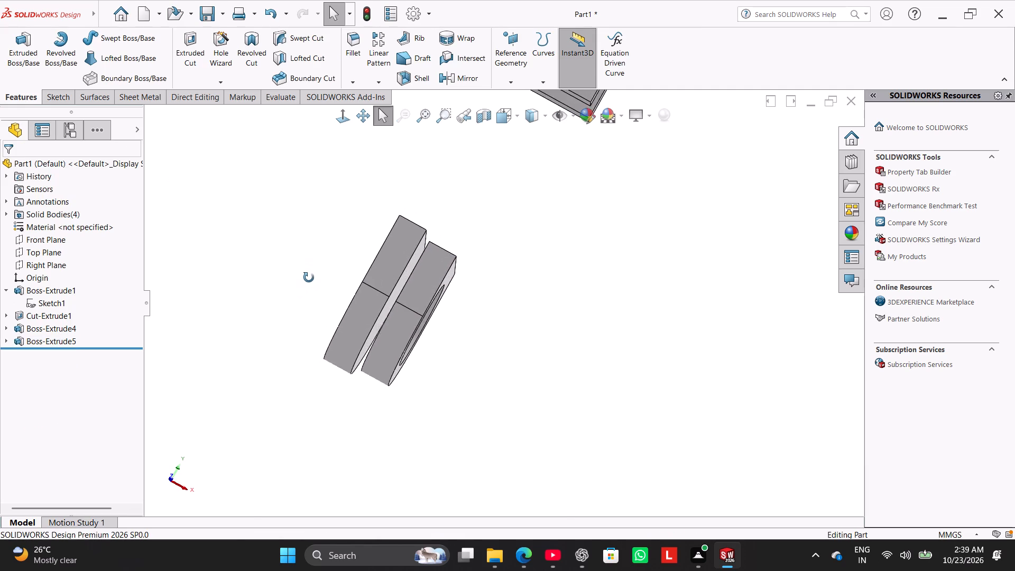
{"action": "middle_click_drag", "start_coordinate": [309, 278], "coordinate": [309, 282]}
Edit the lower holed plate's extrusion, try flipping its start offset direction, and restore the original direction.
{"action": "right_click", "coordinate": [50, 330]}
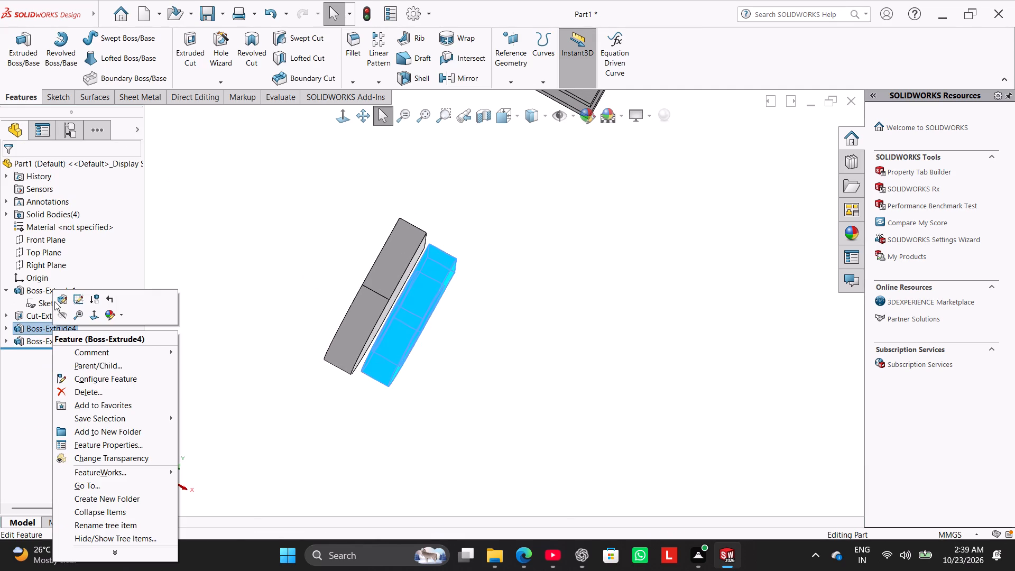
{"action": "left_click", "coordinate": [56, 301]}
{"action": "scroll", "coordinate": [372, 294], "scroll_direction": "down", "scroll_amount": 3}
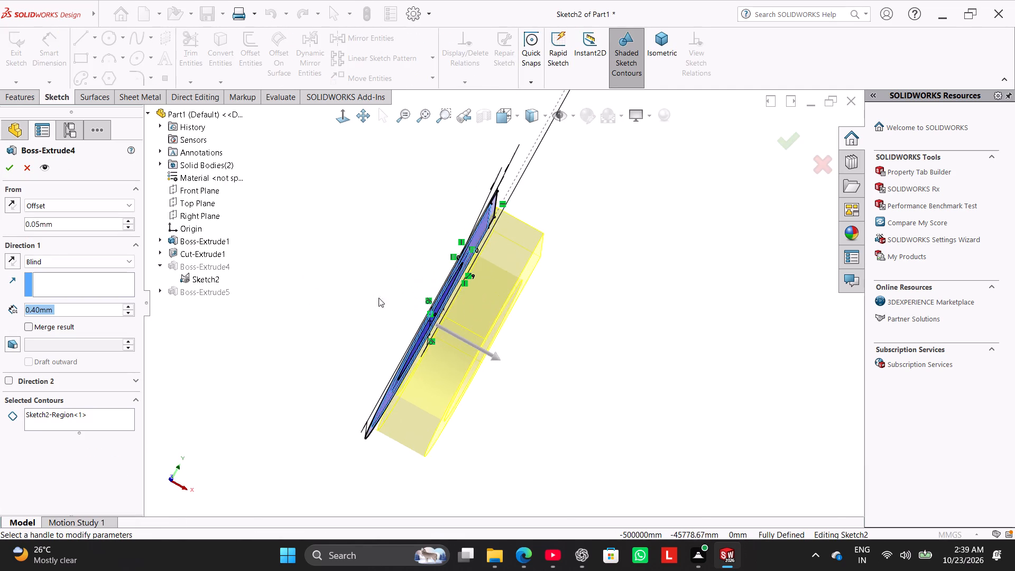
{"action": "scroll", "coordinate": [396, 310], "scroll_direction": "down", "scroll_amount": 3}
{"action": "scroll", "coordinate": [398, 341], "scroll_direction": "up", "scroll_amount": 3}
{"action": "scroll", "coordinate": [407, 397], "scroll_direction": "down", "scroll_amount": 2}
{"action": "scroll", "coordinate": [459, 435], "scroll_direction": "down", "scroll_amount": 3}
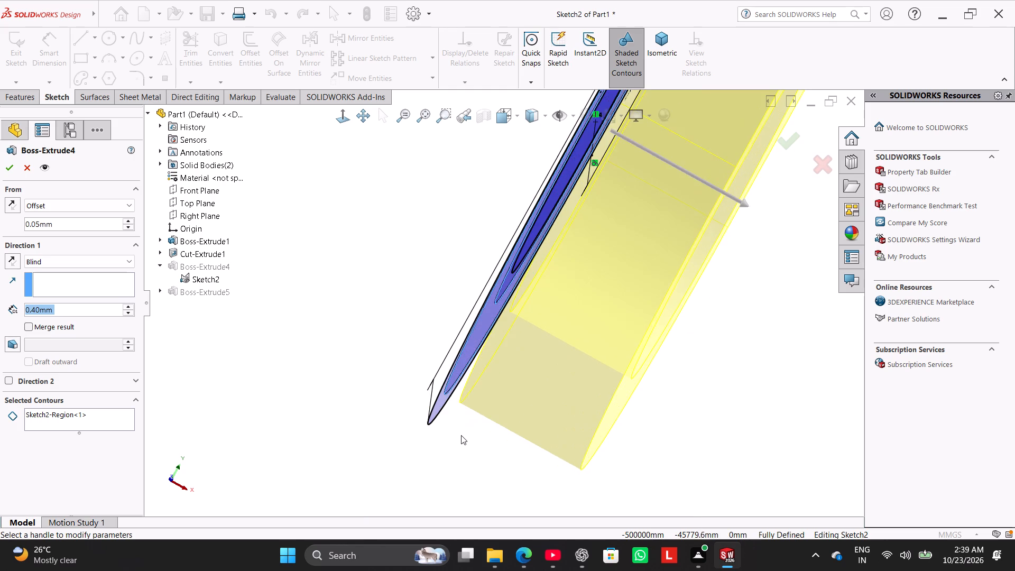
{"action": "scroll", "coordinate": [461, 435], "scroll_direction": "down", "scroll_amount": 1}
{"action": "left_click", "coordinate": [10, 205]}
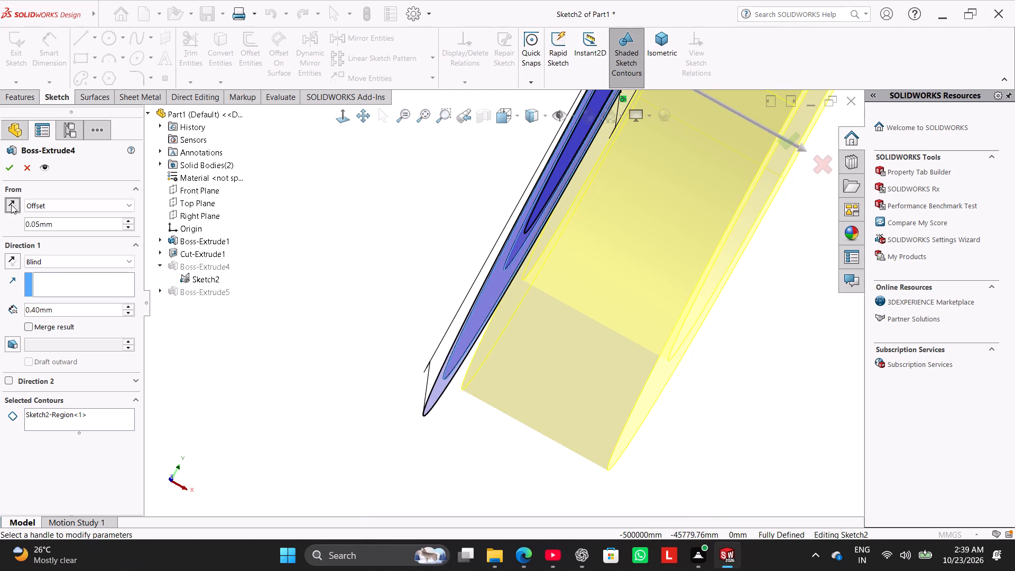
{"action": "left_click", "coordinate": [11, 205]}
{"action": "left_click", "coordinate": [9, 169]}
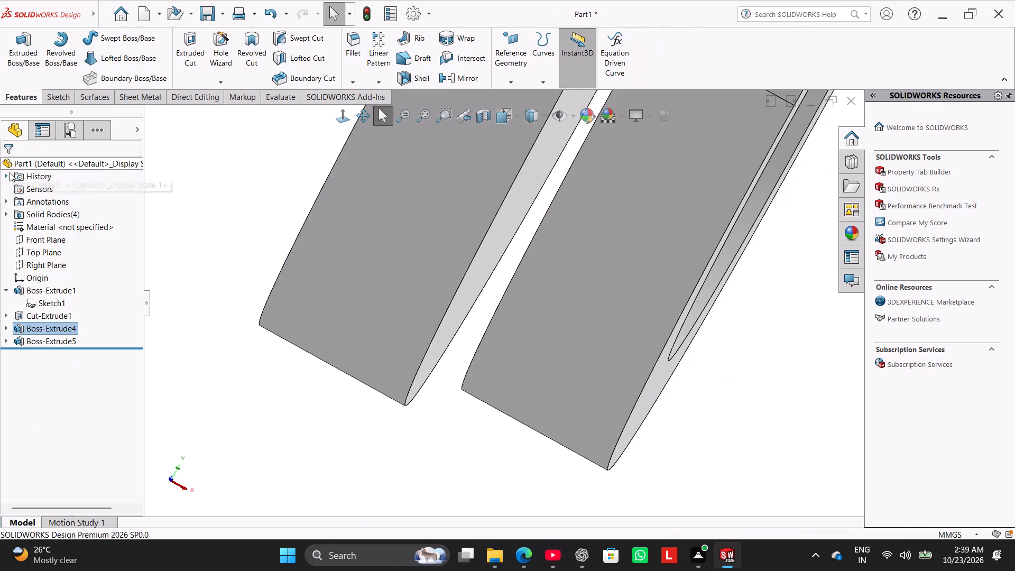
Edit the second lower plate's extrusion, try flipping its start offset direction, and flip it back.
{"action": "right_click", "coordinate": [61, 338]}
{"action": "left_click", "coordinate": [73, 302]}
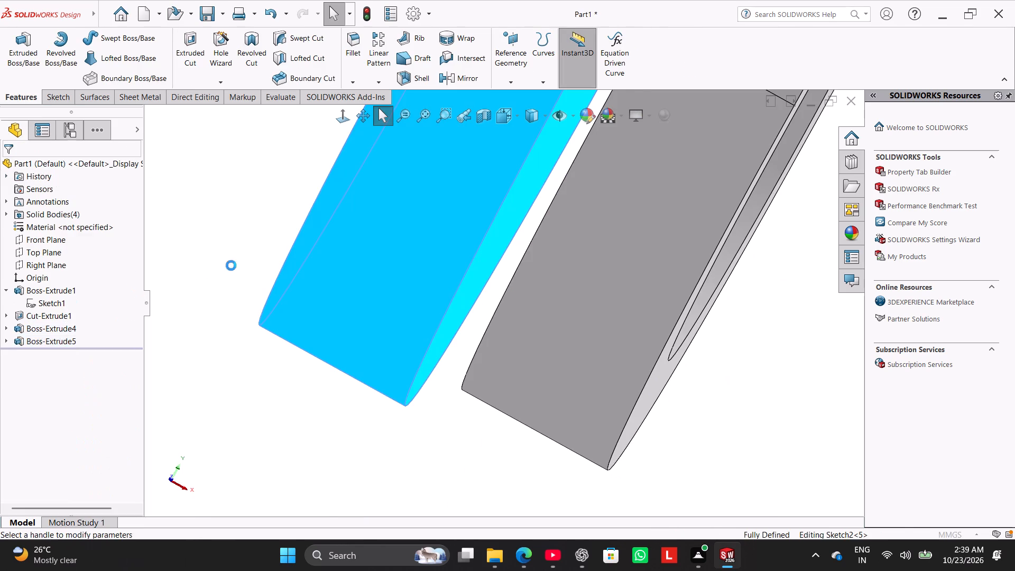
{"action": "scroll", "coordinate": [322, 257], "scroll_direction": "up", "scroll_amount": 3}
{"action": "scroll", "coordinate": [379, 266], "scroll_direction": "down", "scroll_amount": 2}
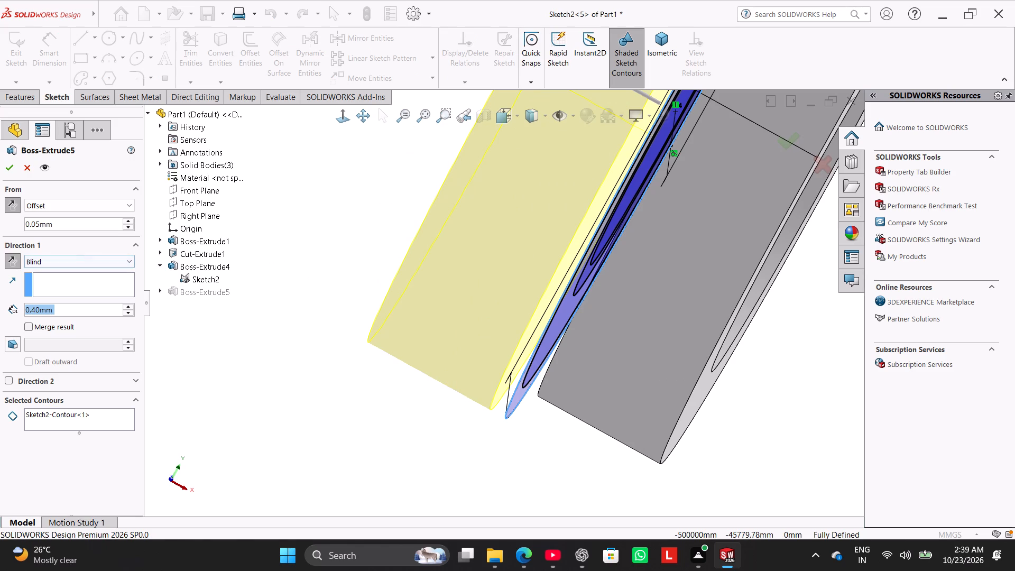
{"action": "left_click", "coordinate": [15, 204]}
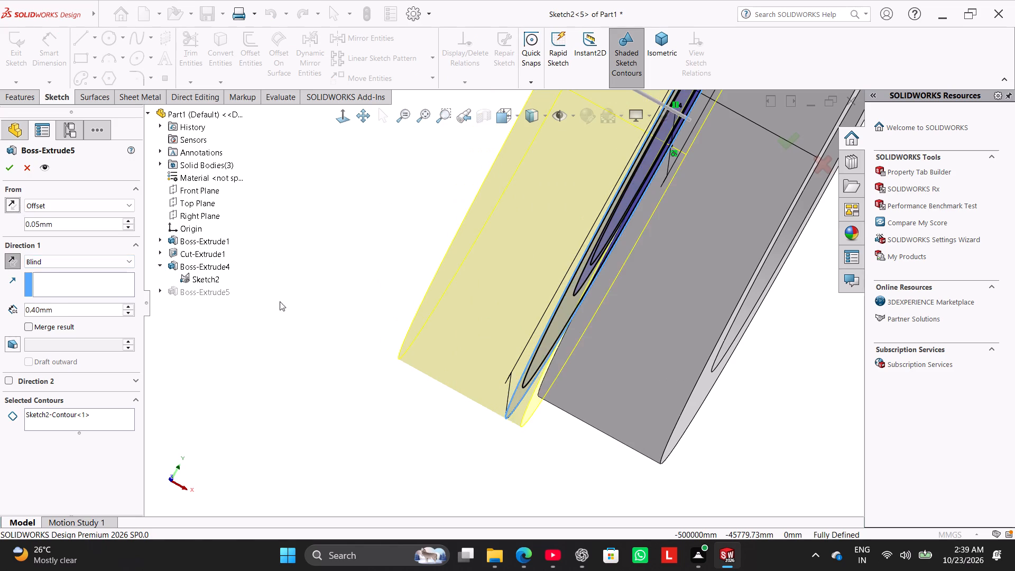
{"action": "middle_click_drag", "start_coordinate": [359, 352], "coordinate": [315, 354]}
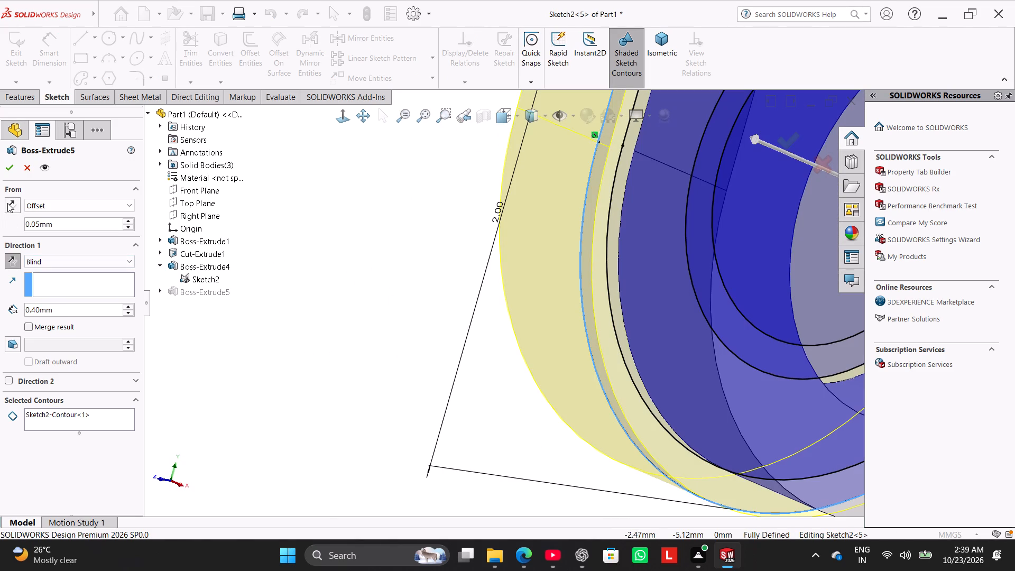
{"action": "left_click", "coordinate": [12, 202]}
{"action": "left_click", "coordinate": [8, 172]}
Set up a loft from the holed lower plate's flat top face to the front upper plate's bottom face.
{"action": "right_click_drag", "start_coordinate": [234, 283], "coordinate": [335, 218]}
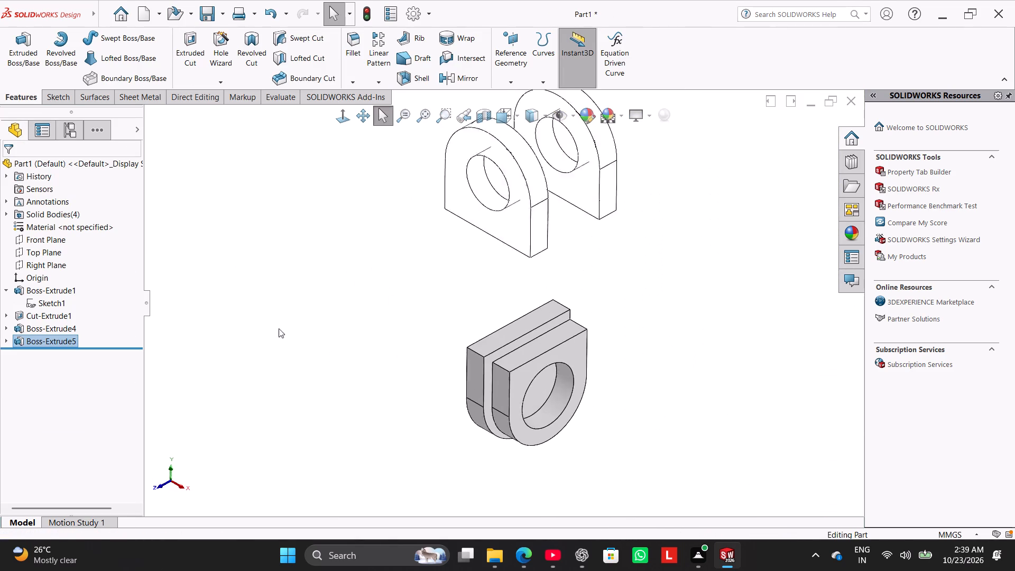
{"action": "left_click", "coordinate": [270, 334]}
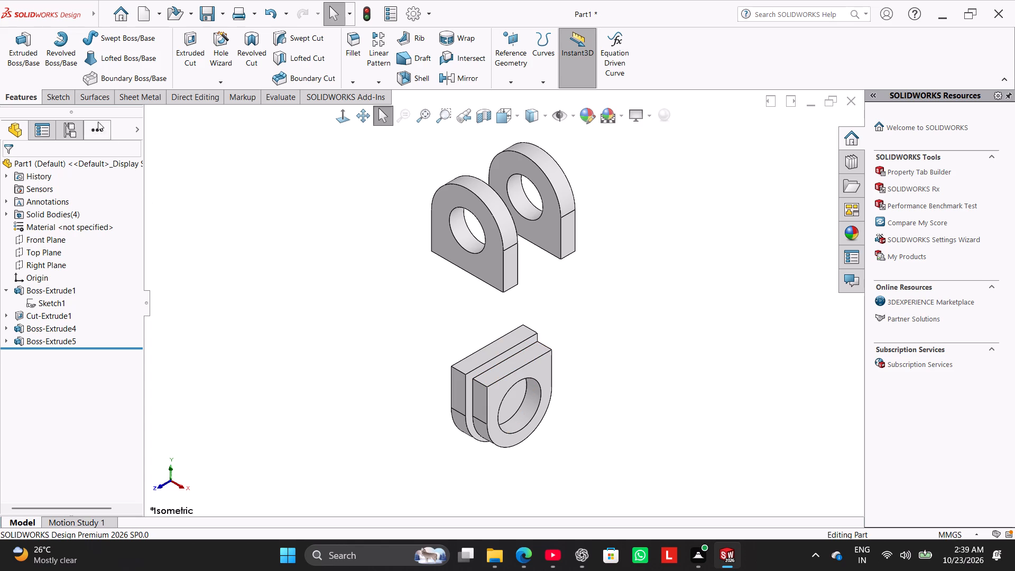
{"action": "left_click", "coordinate": [104, 60]}
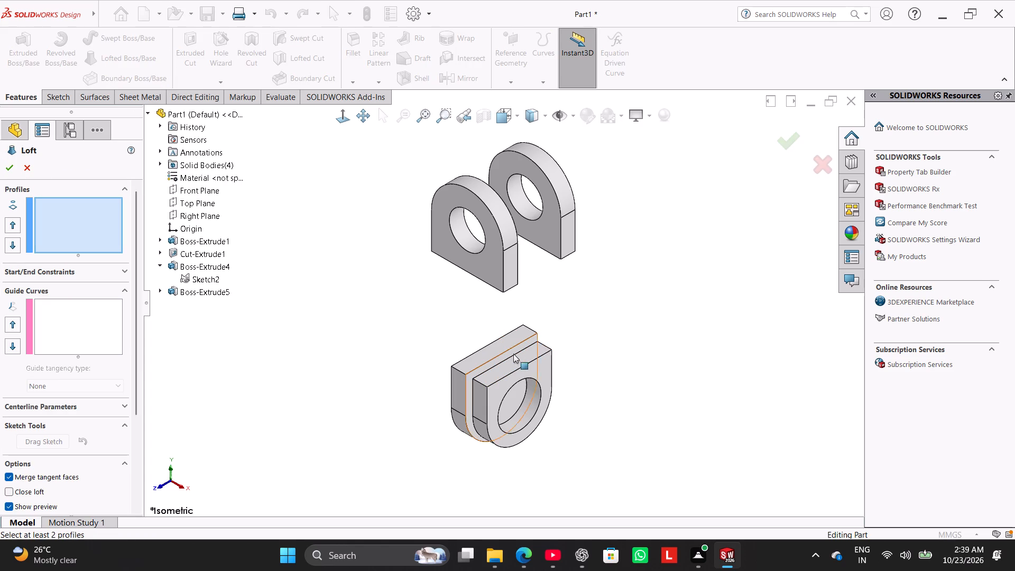
{"action": "left_click", "coordinate": [516, 359]}
{"action": "middle_click_drag", "start_coordinate": [451, 299], "coordinate": [411, 209]}
{"action": "left_click", "coordinate": [454, 250]}
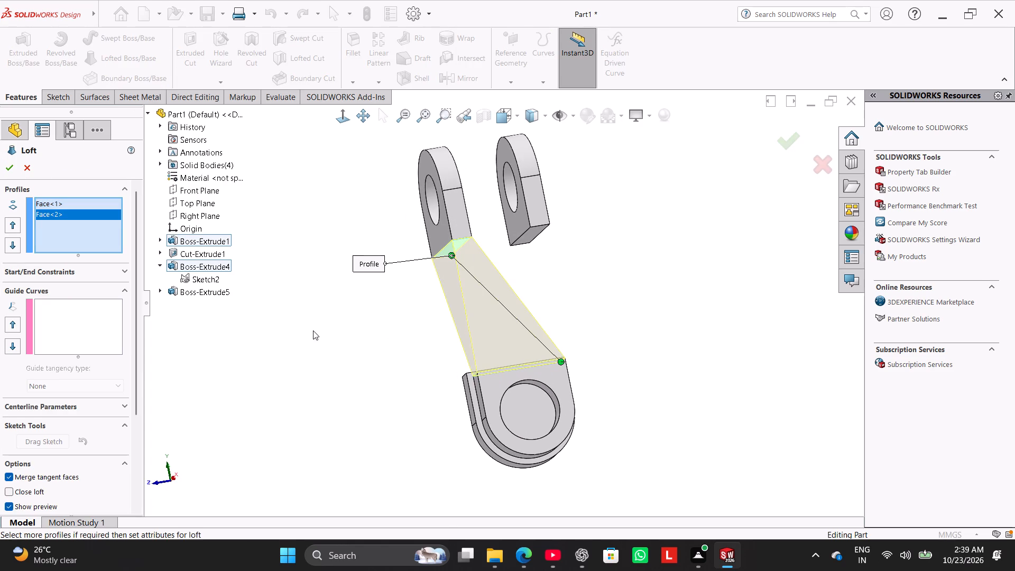
Move the loft connector to the adjacent corner of the upper plate's bottom face and create the first arm.
{"action": "middle_click_drag", "start_coordinate": [317, 329], "coordinate": [327, 342]}
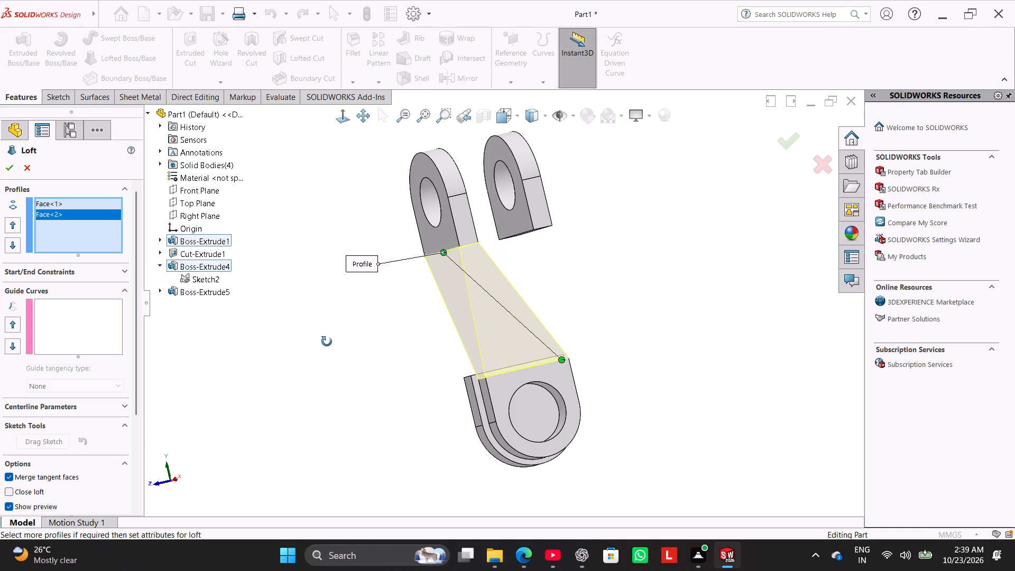
{"action": "middle_click_drag", "start_coordinate": [327, 342], "coordinate": [159, 446]}
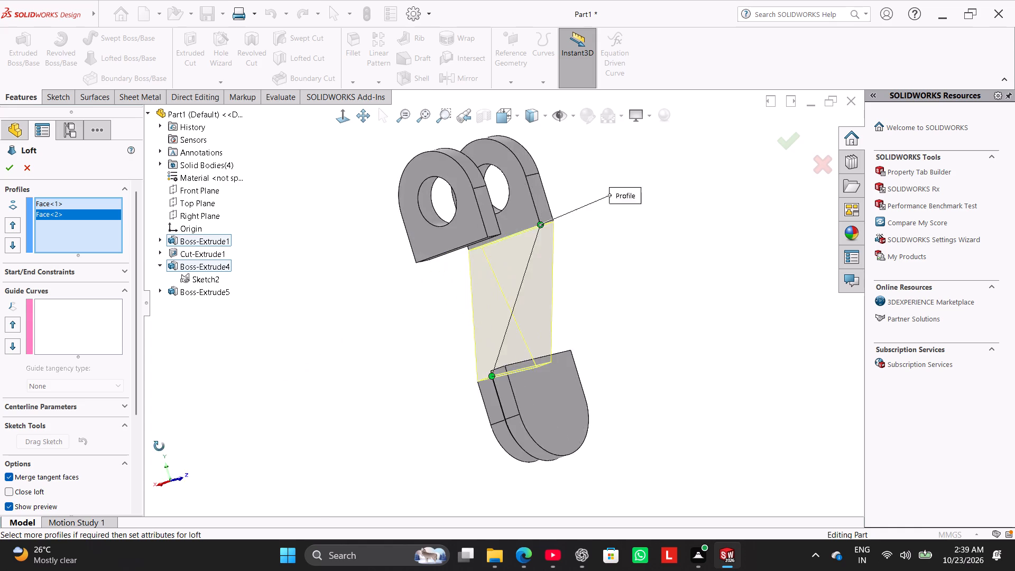
{"action": "middle_click_drag", "start_coordinate": [159, 446], "coordinate": [290, 380]}
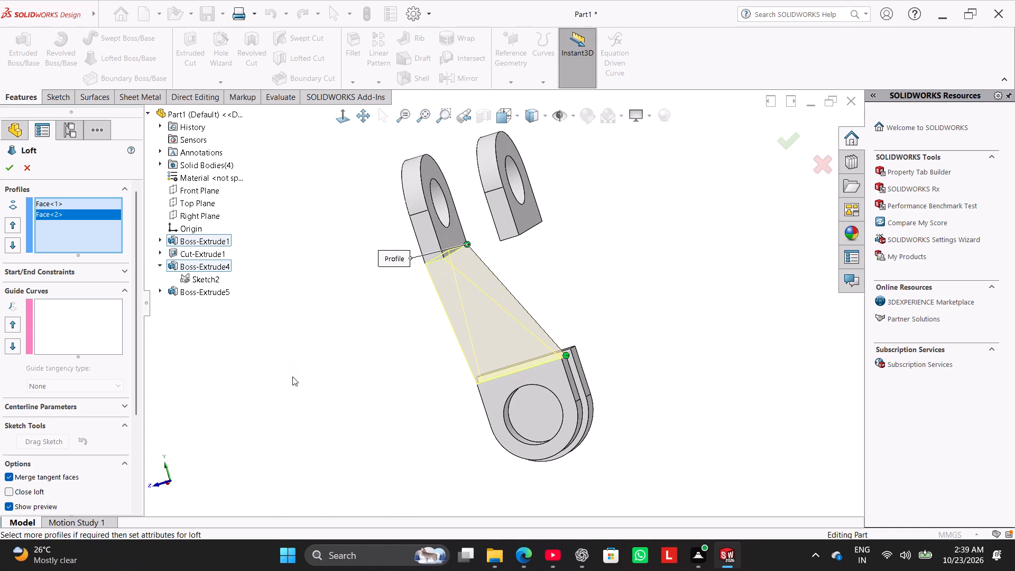
{"action": "left_click_drag", "start_coordinate": [468, 241], "coordinate": [447, 264]}
{"action": "middle_click_drag", "start_coordinate": [335, 328], "coordinate": [361, 270]}
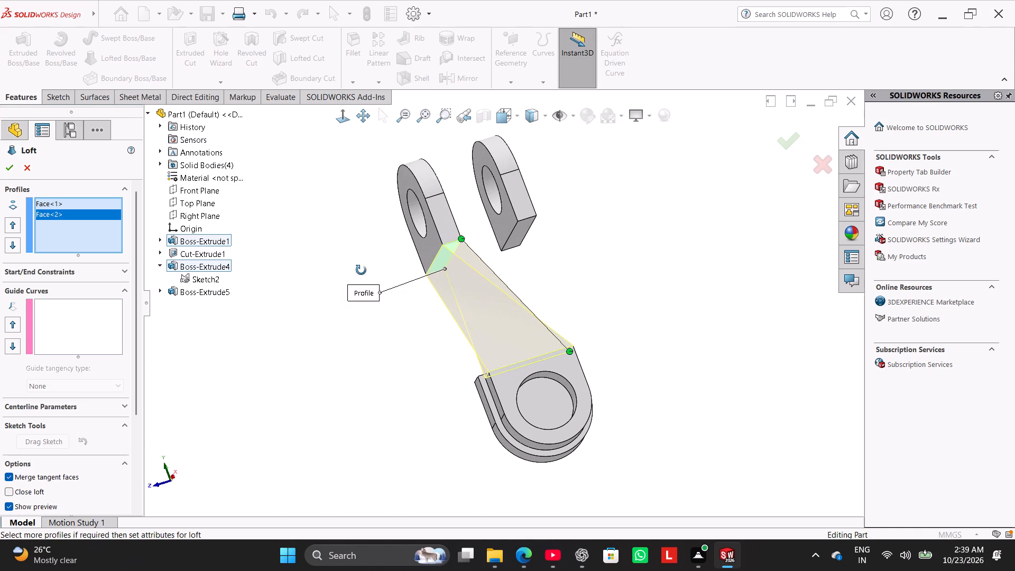
{"action": "middle_click_drag", "start_coordinate": [361, 270], "coordinate": [338, 331]}
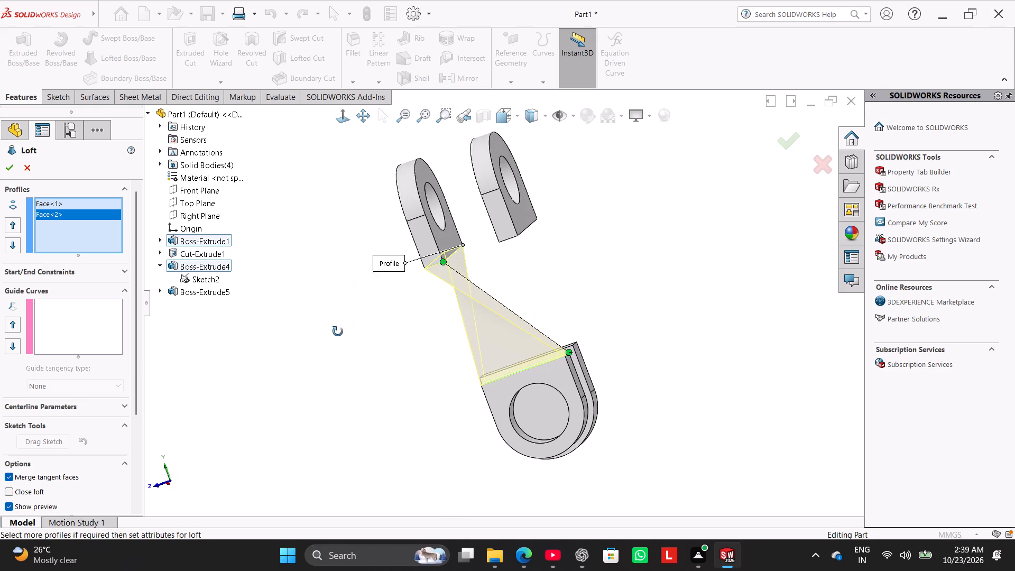
{"action": "middle_click_drag", "start_coordinate": [338, 331], "coordinate": [332, 339]}
{"action": "left_click", "coordinate": [14, 169]}
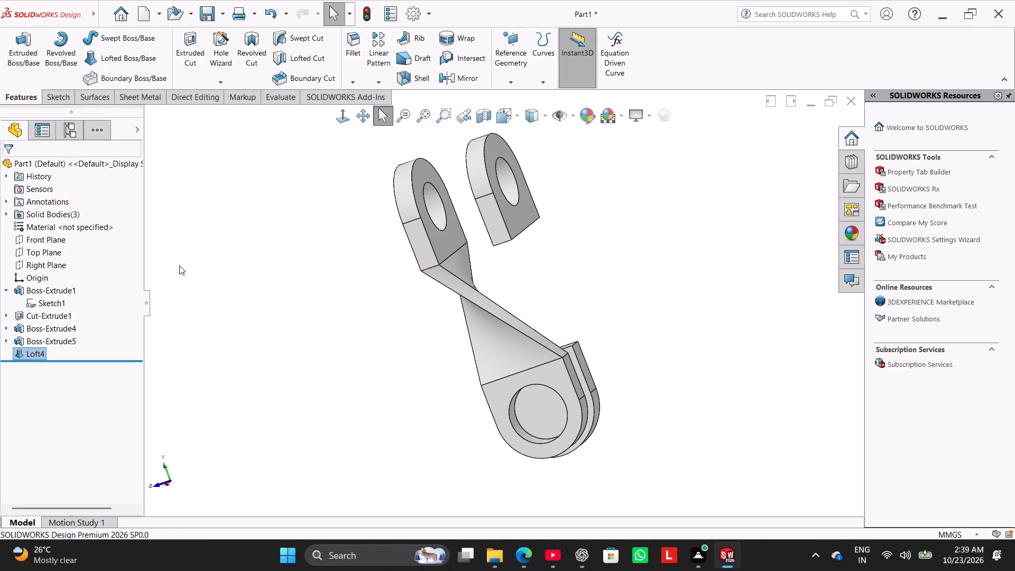
{"action": "left_click", "coordinate": [183, 270]}
{"action": "middle_click_drag", "start_coordinate": [194, 271], "coordinate": [199, 303]}
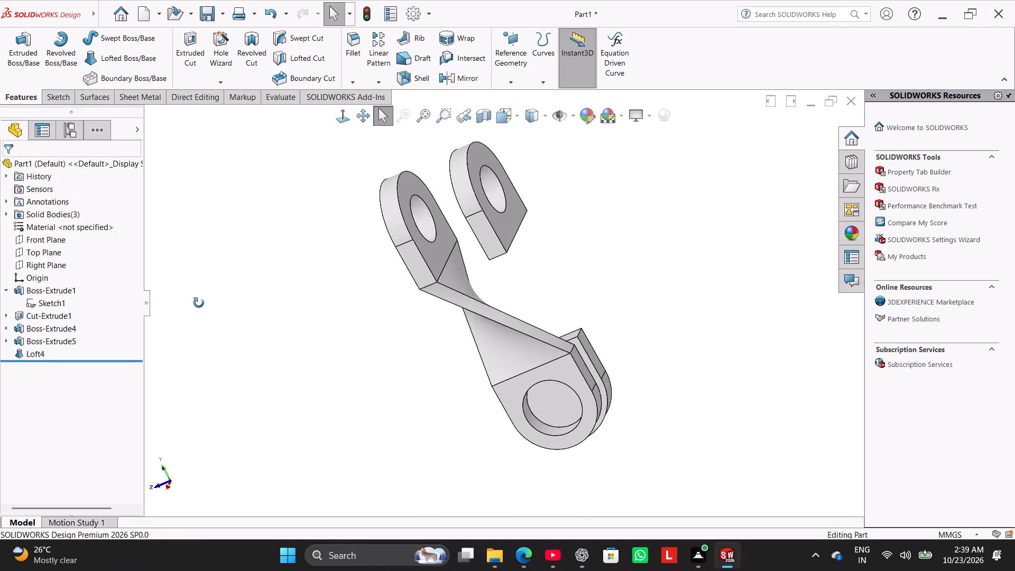
{"action": "middle_click_drag", "start_coordinate": [199, 303], "coordinate": [242, 235]}
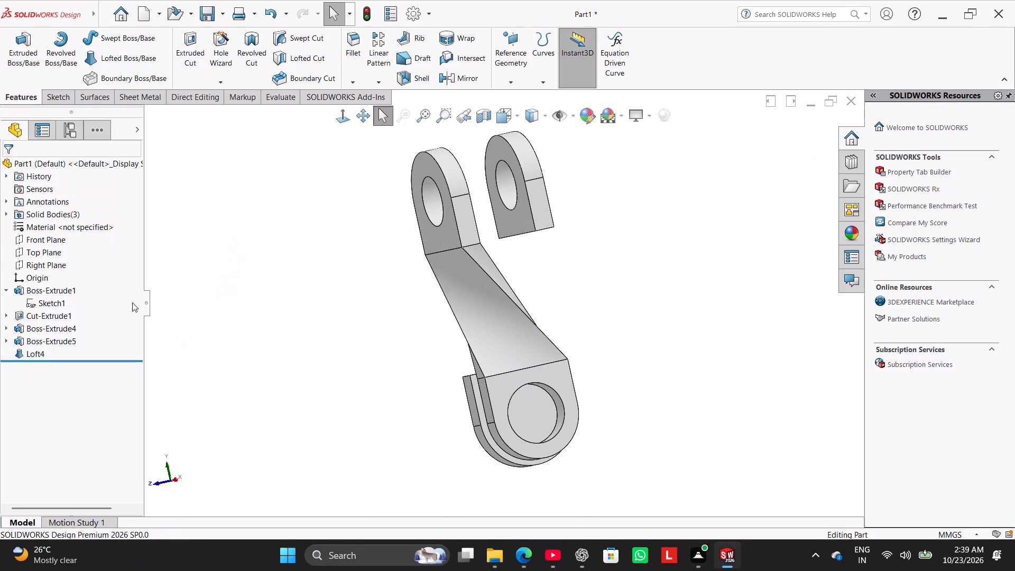
Edit the first arm's loft, setting both its start and end constraints to Tangency To Face.
{"action": "right_click", "coordinate": [36, 357]}
{"action": "left_click", "coordinate": [47, 296]}
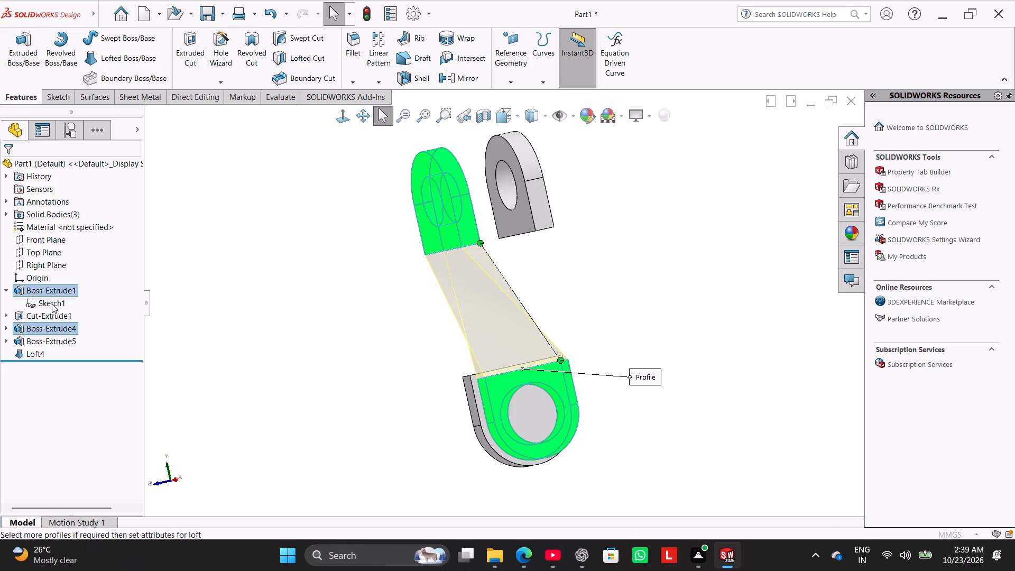
{"action": "left_click", "coordinate": [117, 274]}
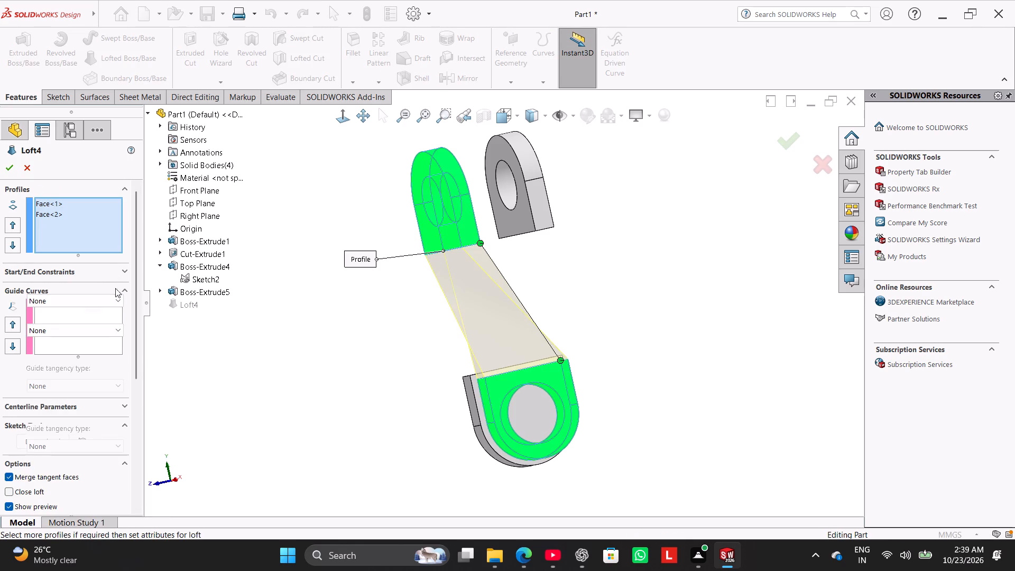
{"action": "left_click", "coordinate": [104, 306]}
{"action": "left_click", "coordinate": [96, 337]}
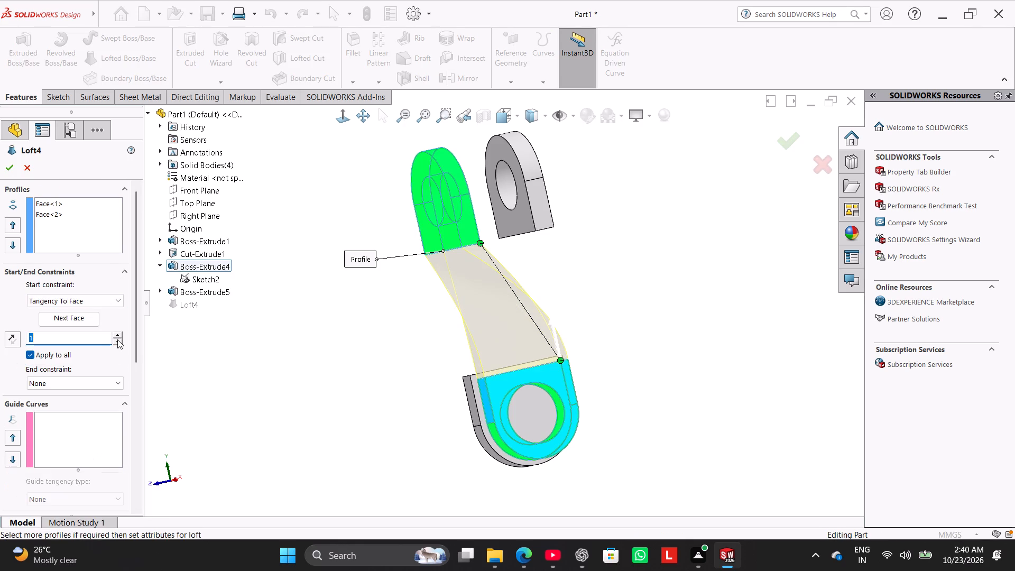
{"action": "left_click", "coordinate": [120, 385]}
{"action": "left_click", "coordinate": [94, 422]}
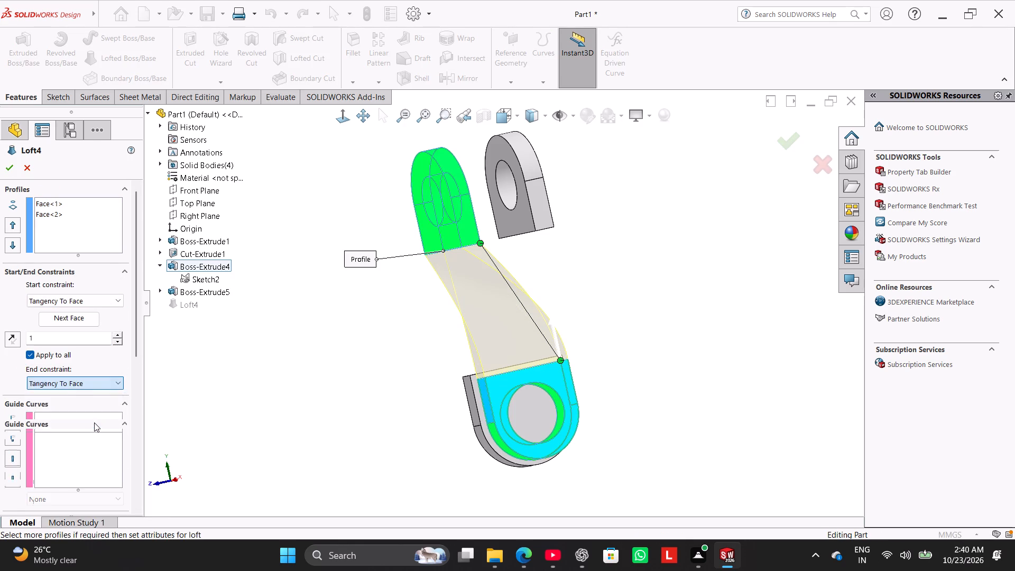
{"action": "left_click", "coordinate": [10, 169]}
{"action": "left_click", "coordinate": [285, 316]}
Inspect the shape of the first lofted arm from several angles, including isometric.
{"action": "middle_click_drag", "start_coordinate": [292, 317], "coordinate": [314, 305]}
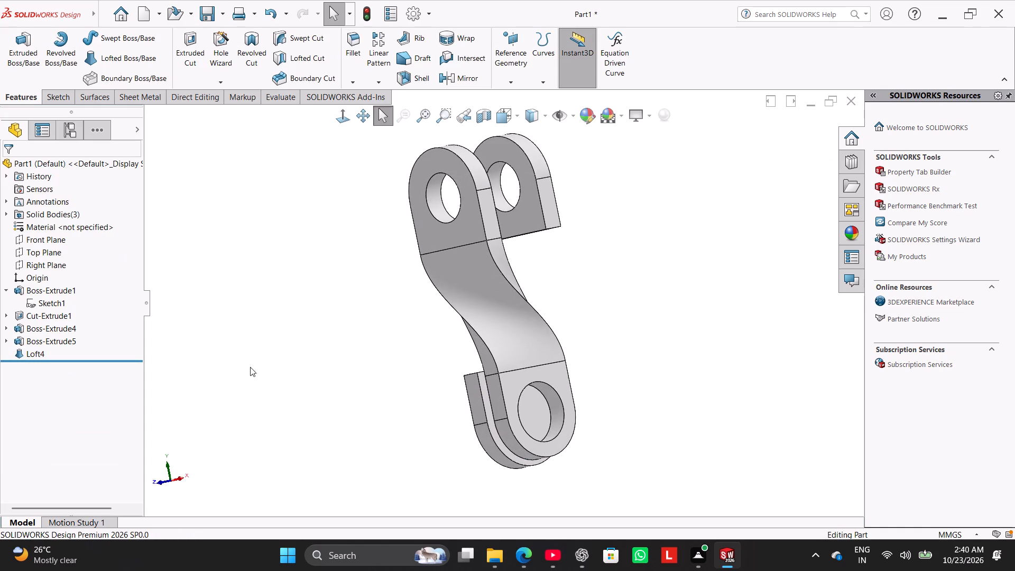
{"action": "right_click_drag", "start_coordinate": [234, 383], "coordinate": [297, 283]}
{"action": "right_click_drag", "start_coordinate": [237, 354], "coordinate": [310, 178]}
{"action": "right_click_drag", "start_coordinate": [283, 313], "coordinate": [372, 207]}
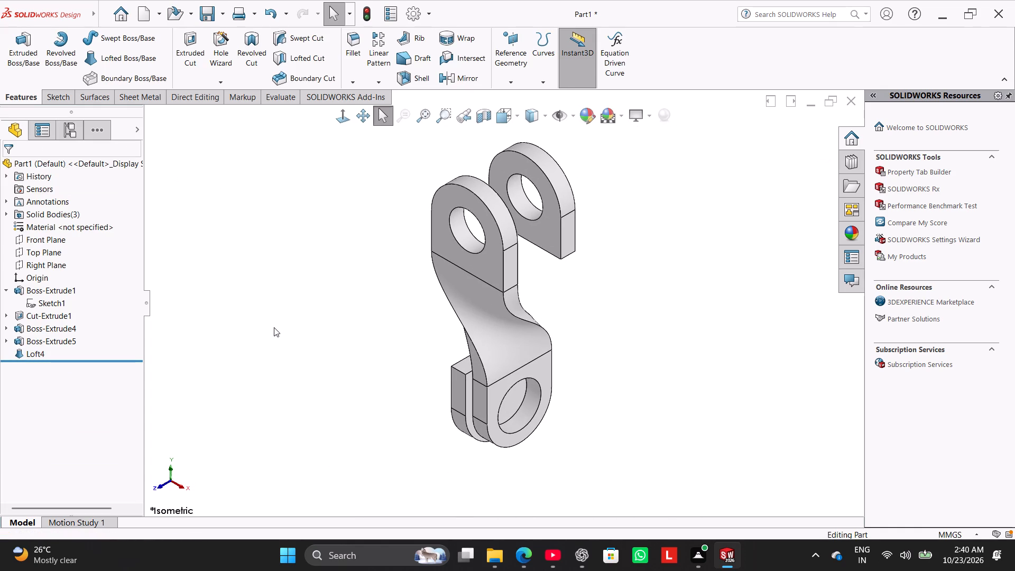
{"action": "middle_click_drag", "start_coordinate": [270, 327], "coordinate": [217, 345]}
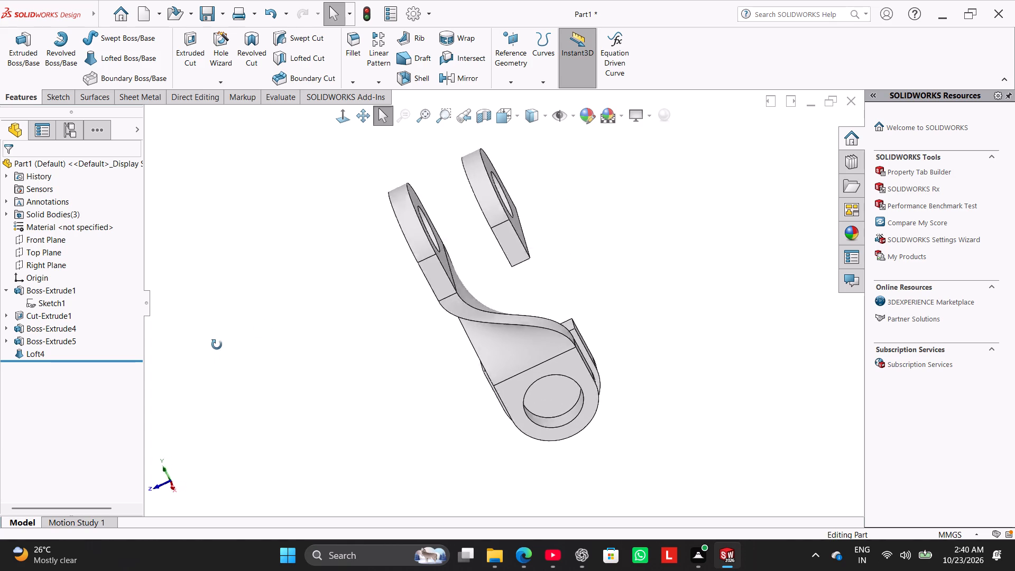
{"action": "middle_click_drag", "start_coordinate": [217, 345], "coordinate": [242, 318]}
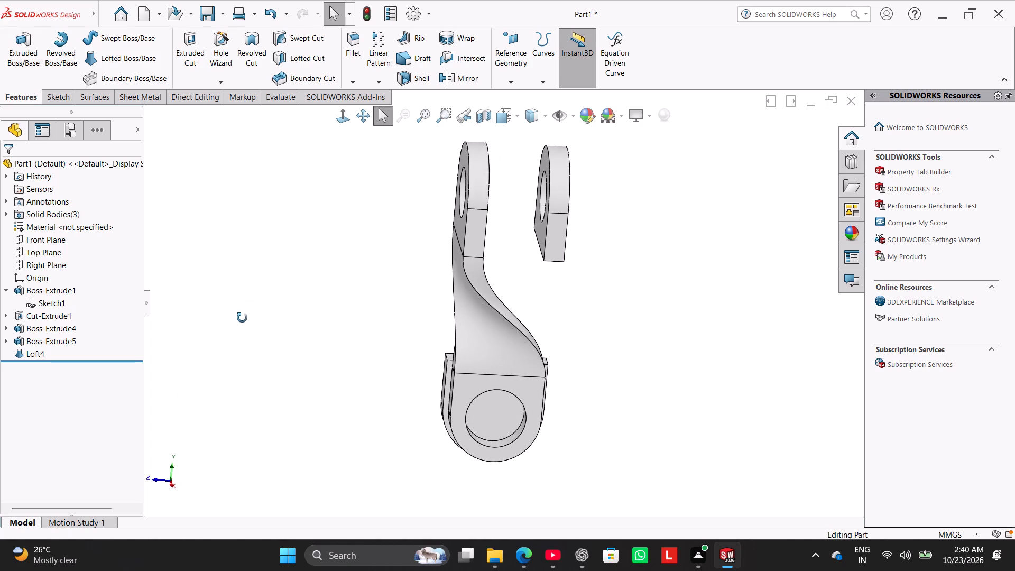
{"action": "middle_click_drag", "start_coordinate": [242, 318], "coordinate": [258, 293]}
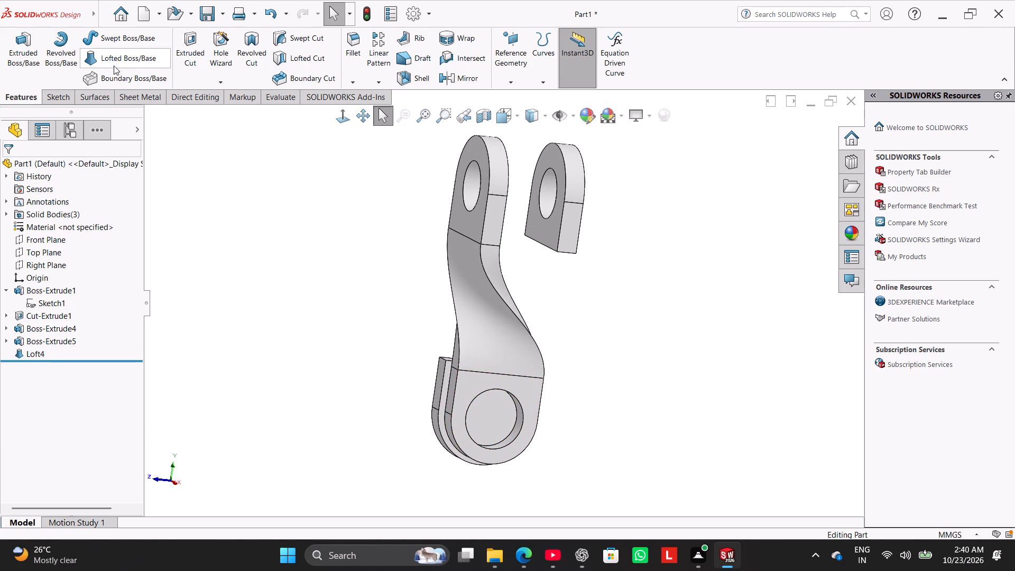
Set up a second loft between the other lower plate's top face and the rear upper plate's bottom face, with the upper connector at the adjacent corner.
{"action": "left_click", "coordinate": [114, 62]}
{"action": "middle_click_drag", "start_coordinate": [296, 317], "coordinate": [339, 391]}
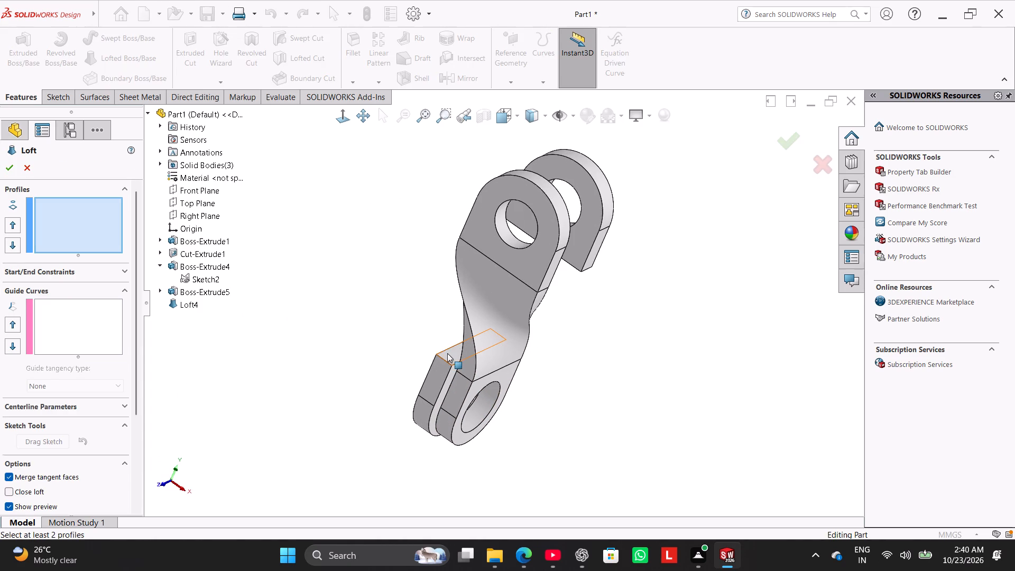
{"action": "left_click", "coordinate": [449, 354]}
{"action": "middle_click_drag", "start_coordinate": [356, 341], "coordinate": [229, 219]}
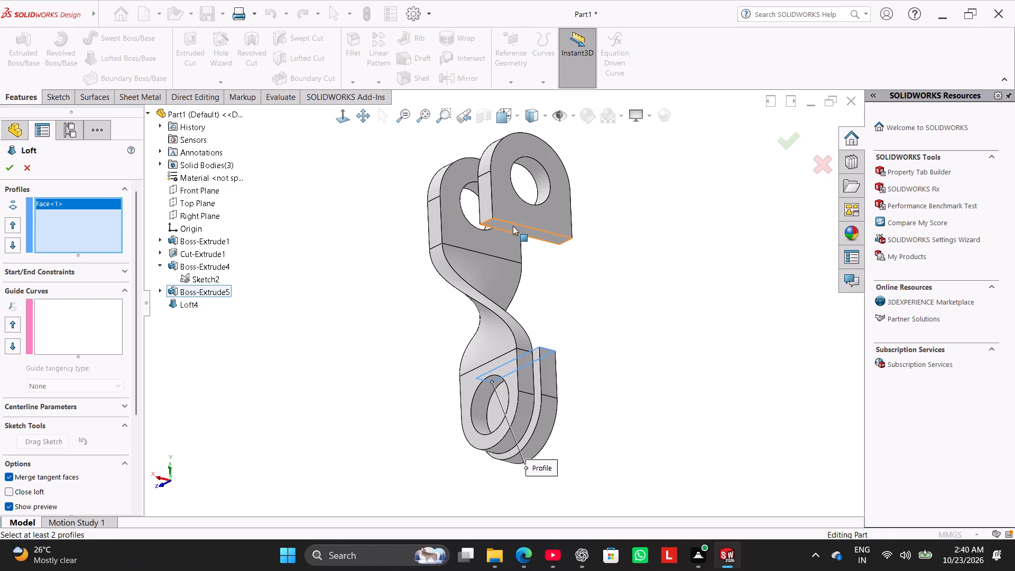
{"action": "left_click", "coordinate": [513, 226]}
{"action": "middle_click_drag", "start_coordinate": [345, 314], "coordinate": [407, 345]}
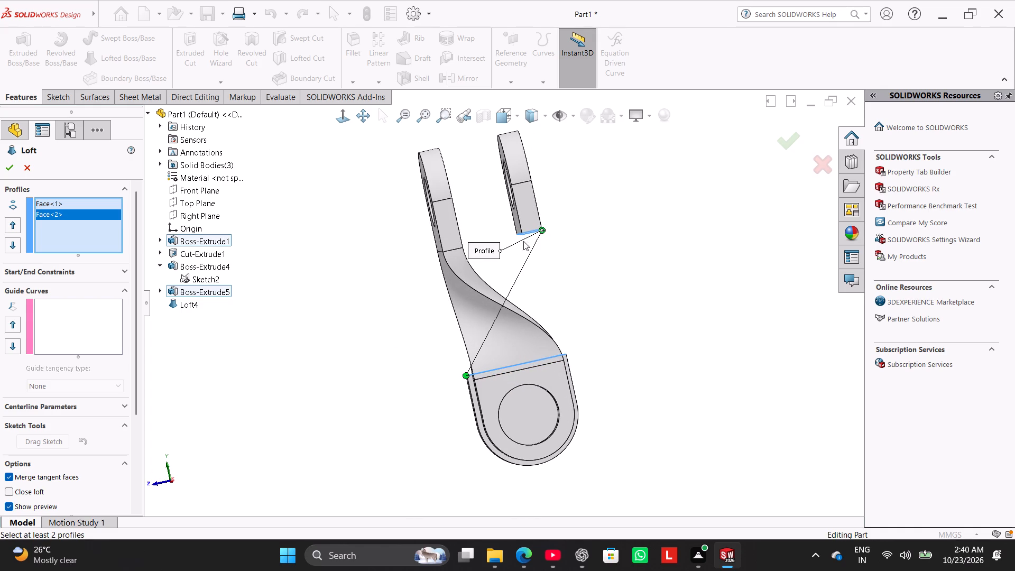
{"action": "left_click_drag", "start_coordinate": [541, 230], "coordinate": [523, 237]}
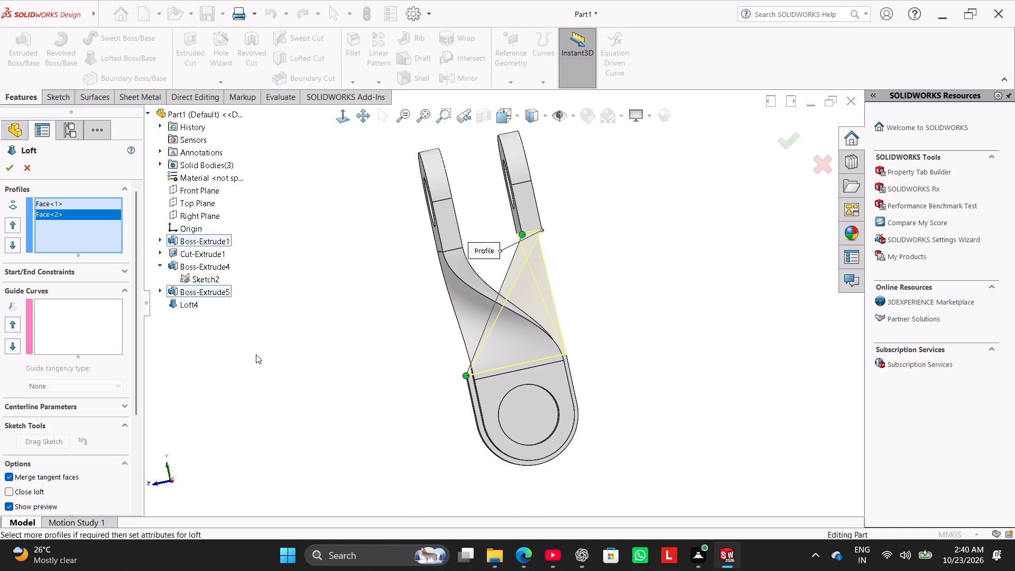
Set the second loft's start and end constraints to Tangency To Face and create the second arm.
{"action": "left_click", "coordinate": [89, 277]}
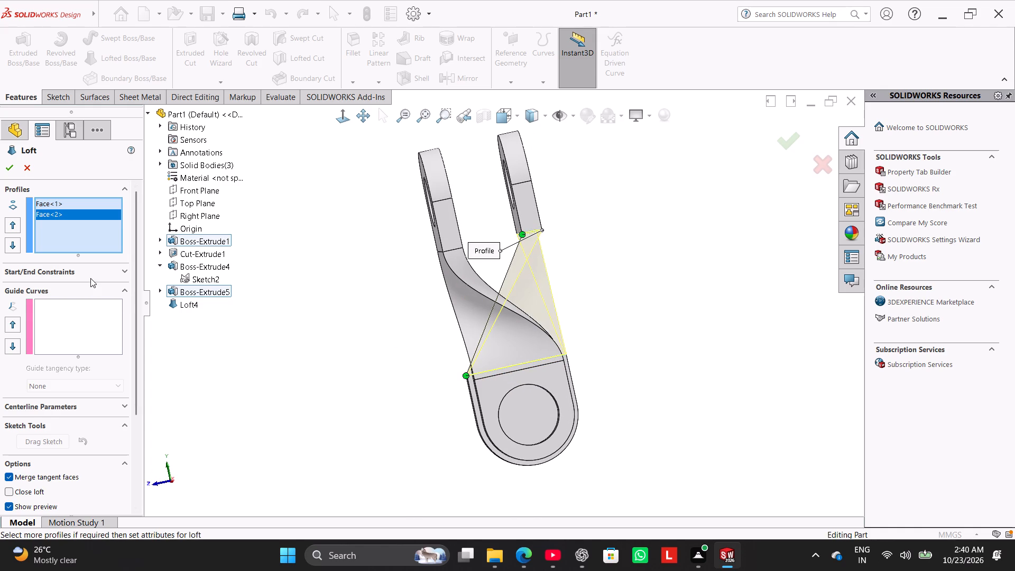
{"action": "left_click", "coordinate": [90, 276]}
{"action": "left_click", "coordinate": [97, 299]}
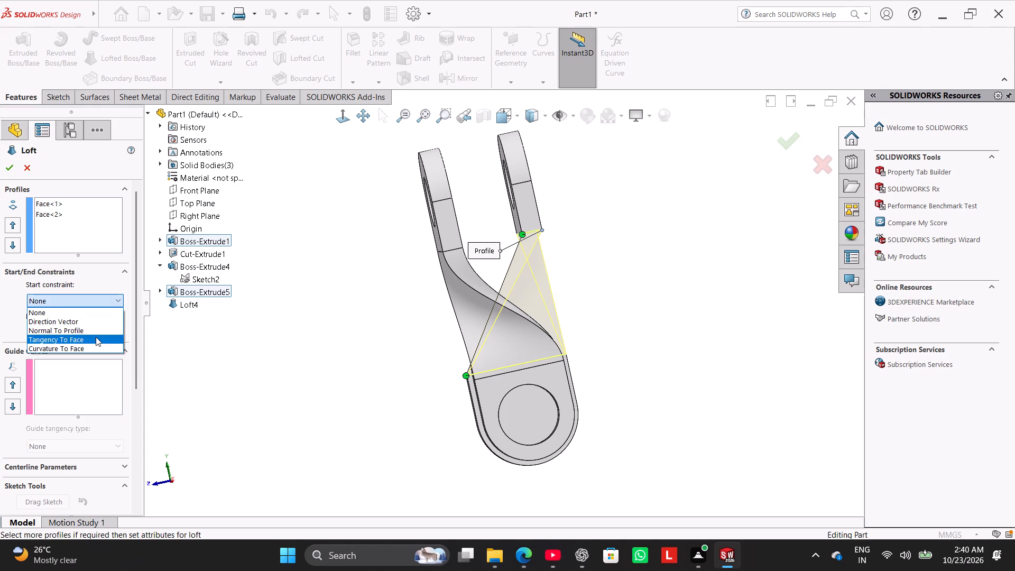
{"action": "left_click", "coordinate": [96, 337]}
{"action": "left_click", "coordinate": [109, 381]}
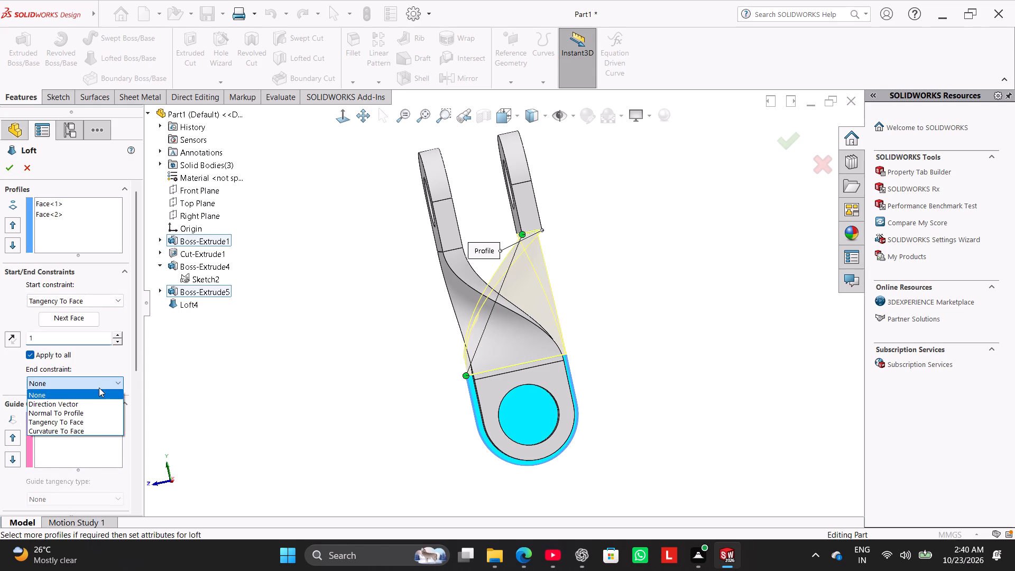
{"action": "left_click", "coordinate": [96, 423]}
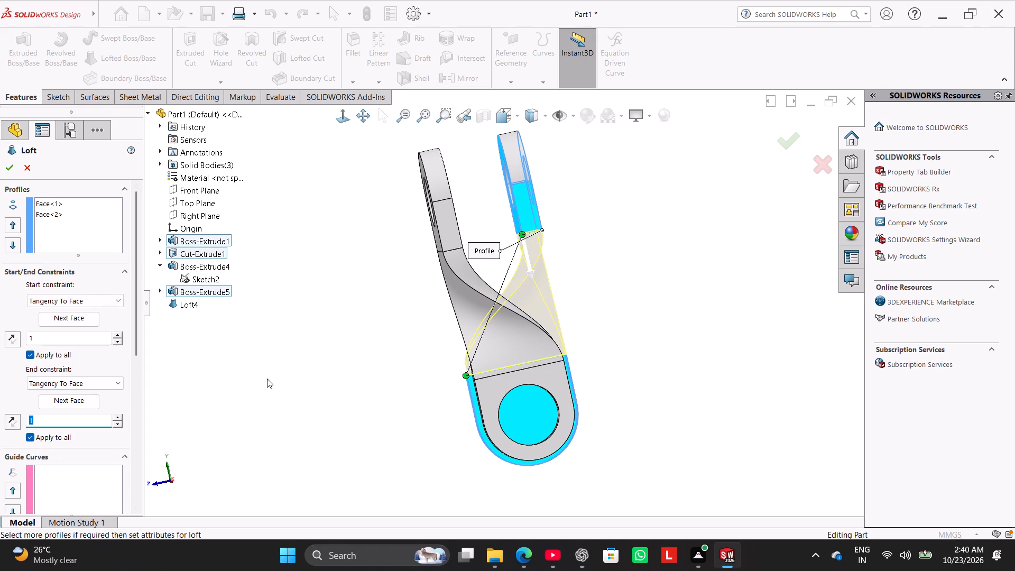
{"action": "left_click", "coordinate": [8, 169]}
{"action": "left_click", "coordinate": [298, 294]}
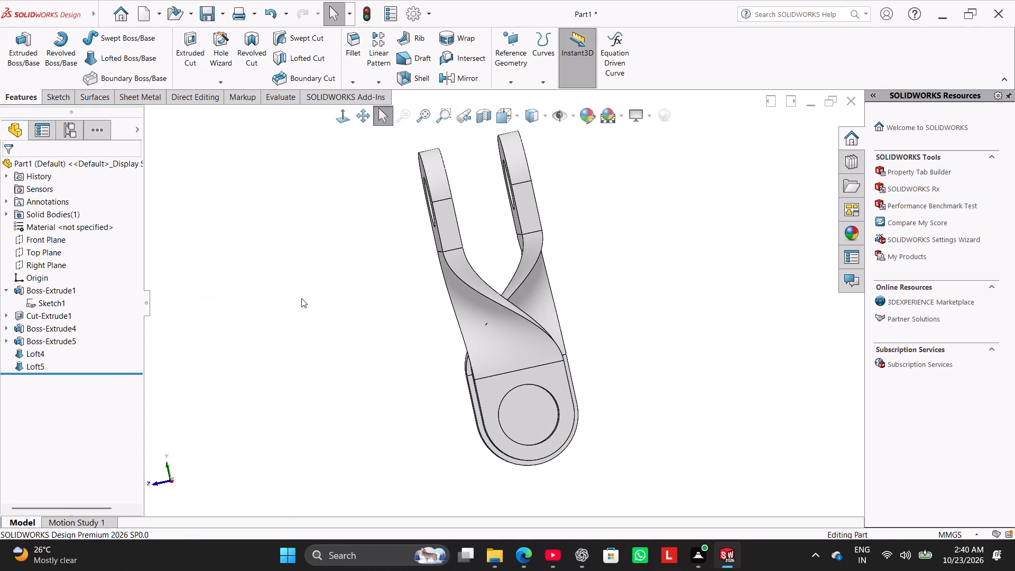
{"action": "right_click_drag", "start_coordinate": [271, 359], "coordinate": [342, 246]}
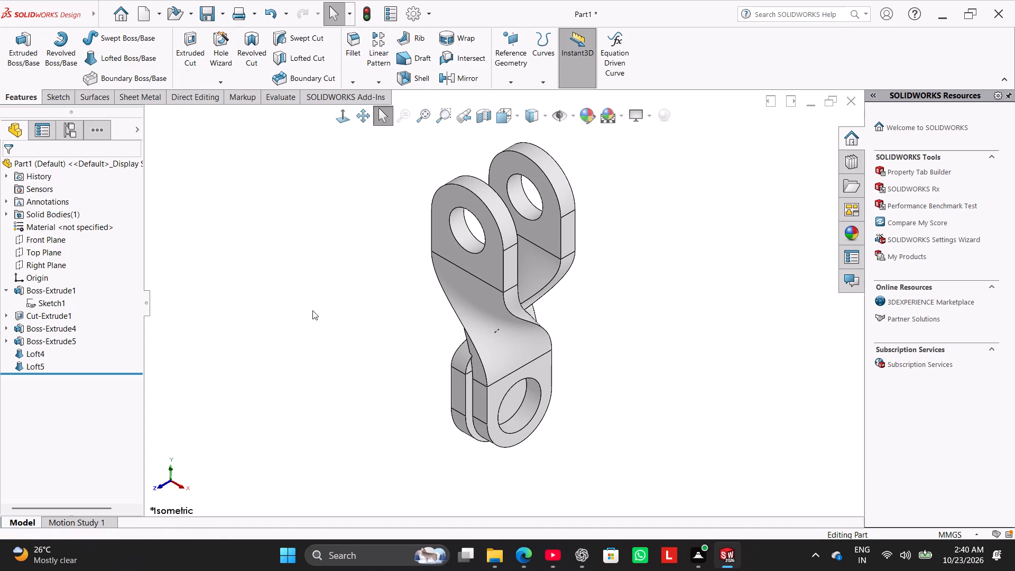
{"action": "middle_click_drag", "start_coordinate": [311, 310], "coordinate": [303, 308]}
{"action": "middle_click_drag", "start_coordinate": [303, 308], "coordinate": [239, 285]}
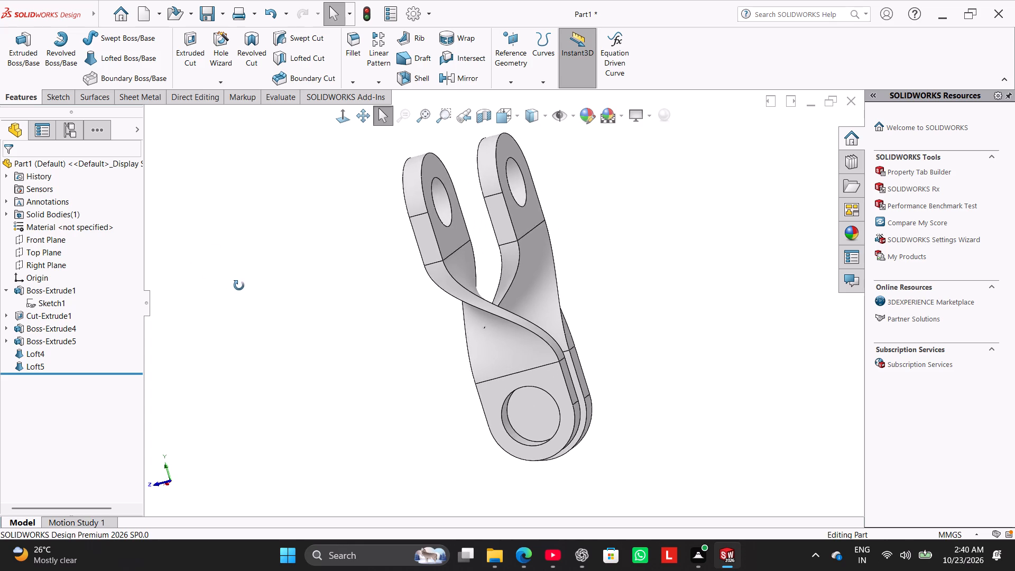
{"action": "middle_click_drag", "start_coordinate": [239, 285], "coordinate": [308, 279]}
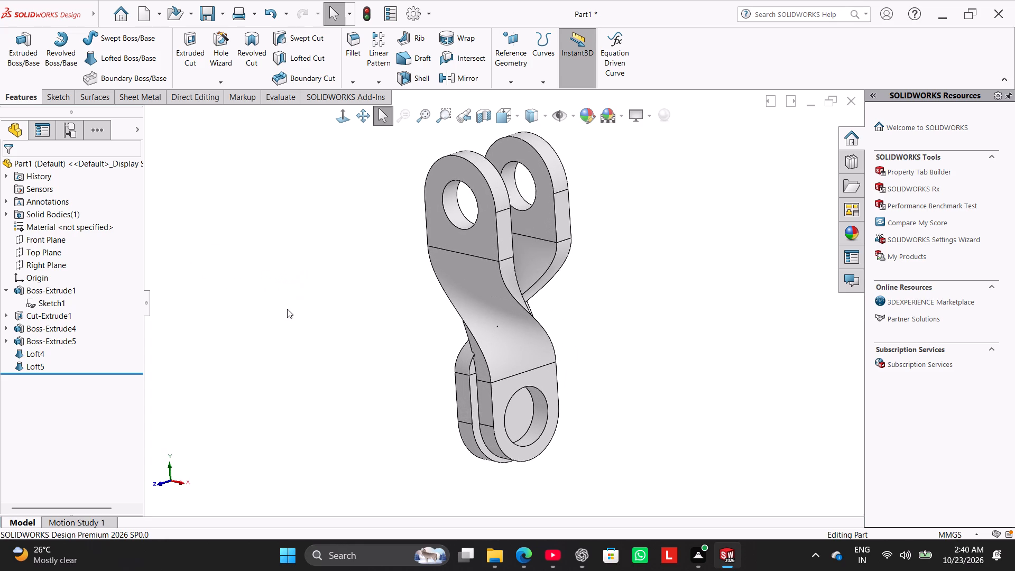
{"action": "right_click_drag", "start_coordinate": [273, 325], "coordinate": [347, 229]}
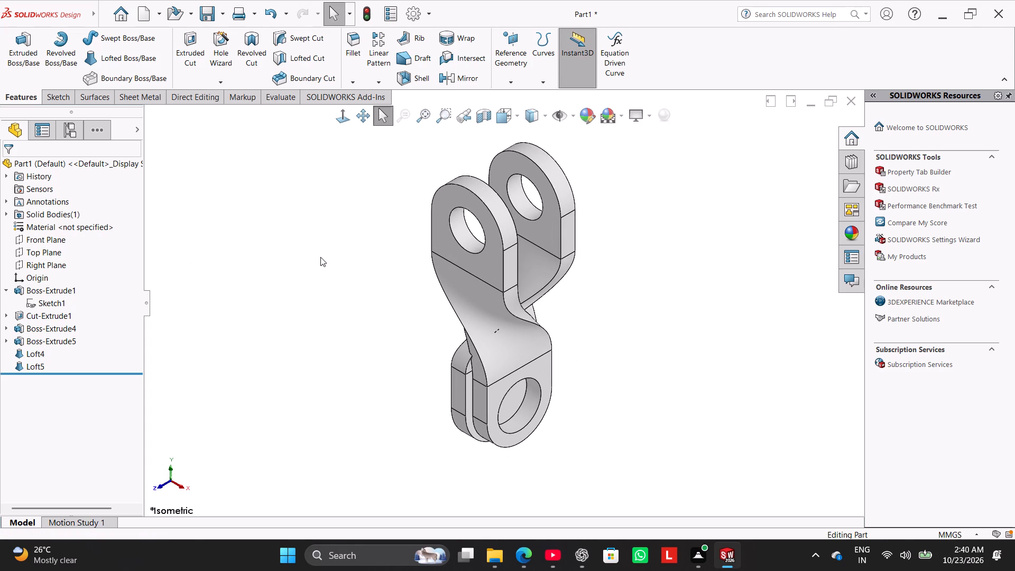
Edit the second arm's loft and try moving the upper connector to the outer right corner and the lower one to the front inner corner.
{"action": "right_click", "coordinate": [30, 364]}
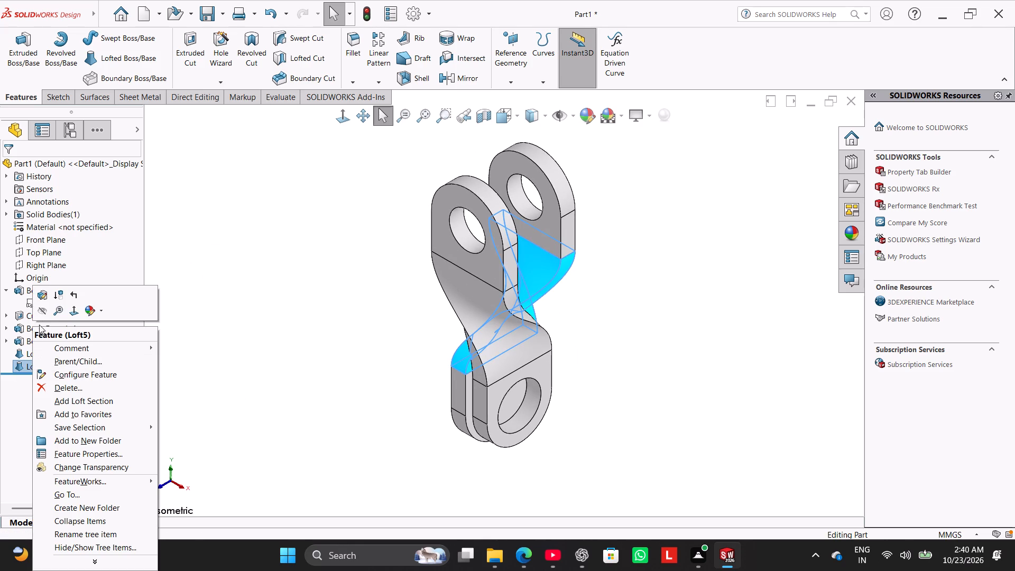
{"action": "left_click", "coordinate": [41, 297]}
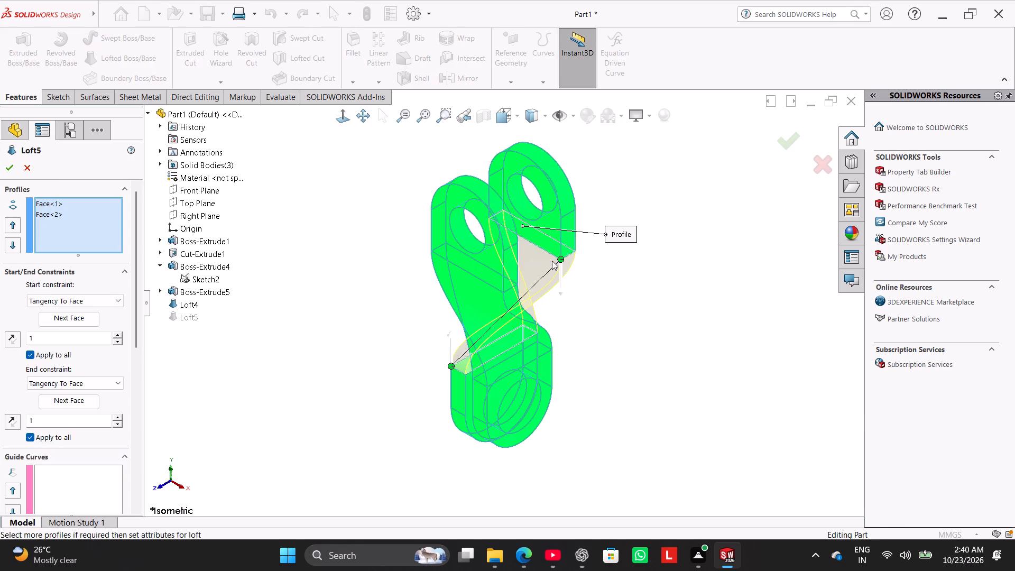
{"action": "left_click_drag", "start_coordinate": [559, 260], "coordinate": [577, 254]}
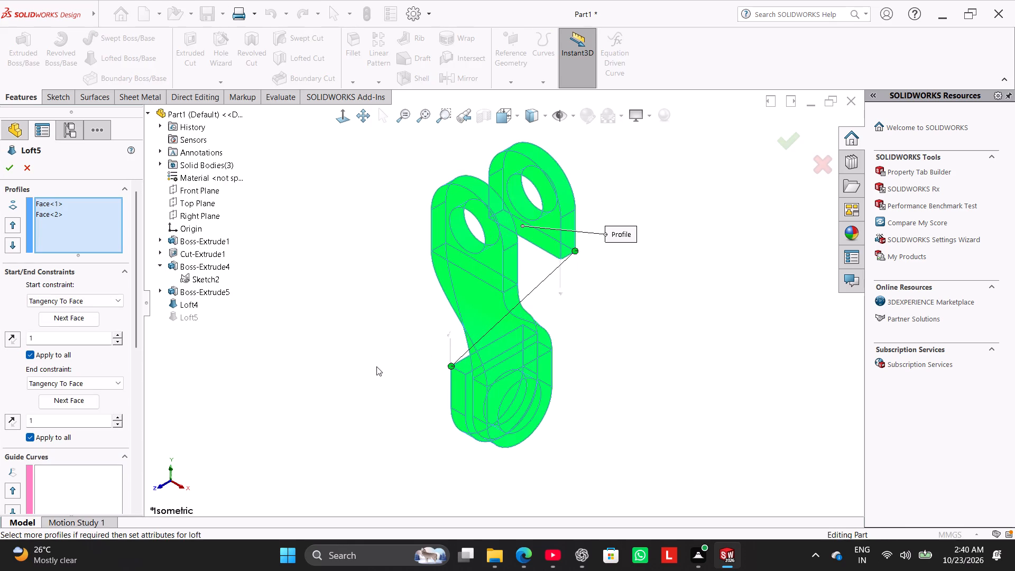
{"action": "left_click_drag", "start_coordinate": [448, 365], "coordinate": [467, 375]}
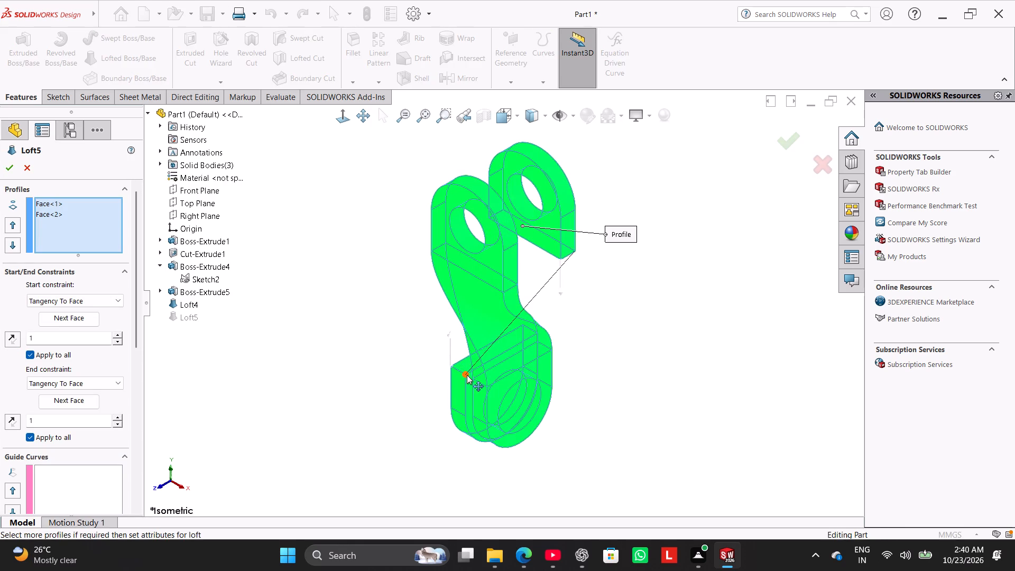
{"action": "left_click_drag", "start_coordinate": [467, 375], "coordinate": [469, 375]}
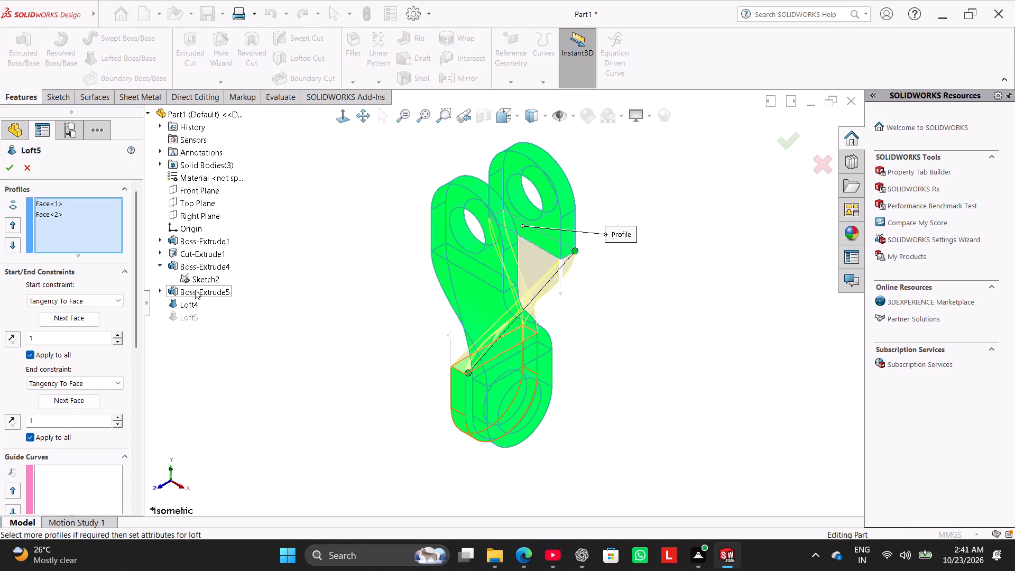
{"action": "left_click", "coordinate": [11, 169]}
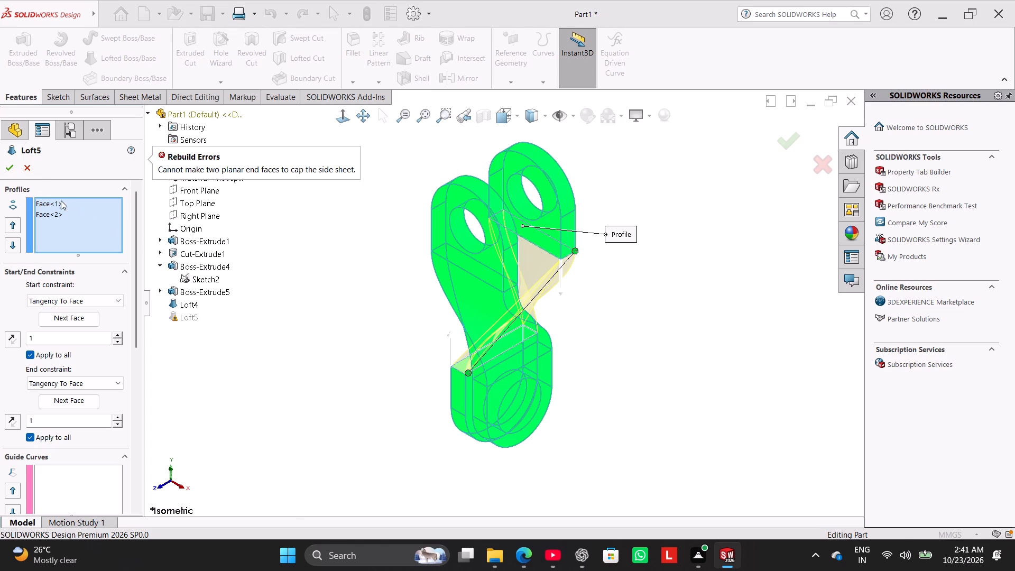
{"action": "double_click", "coordinate": [13, 168]}
{"action": "left_click", "coordinate": [365, 304]}
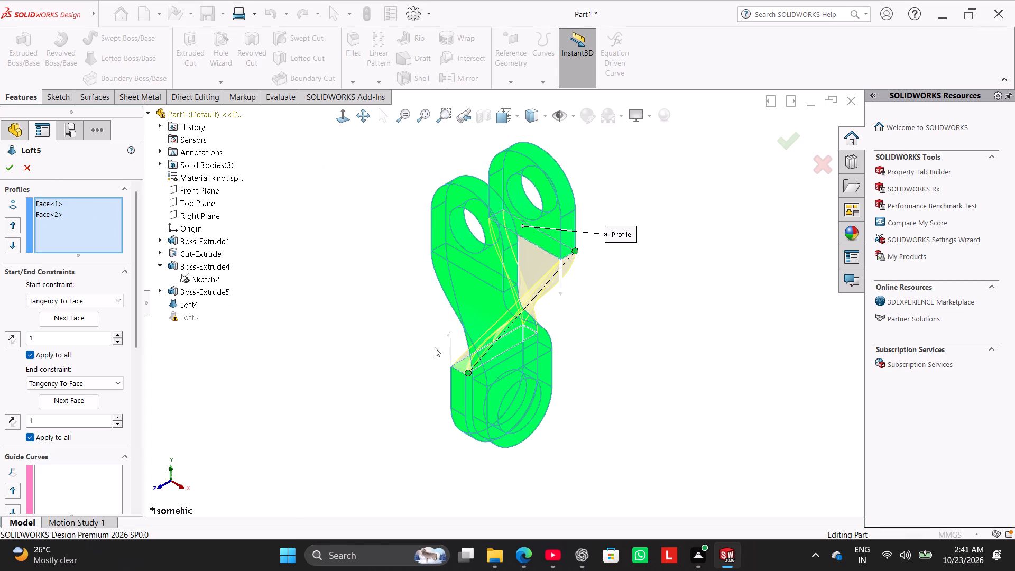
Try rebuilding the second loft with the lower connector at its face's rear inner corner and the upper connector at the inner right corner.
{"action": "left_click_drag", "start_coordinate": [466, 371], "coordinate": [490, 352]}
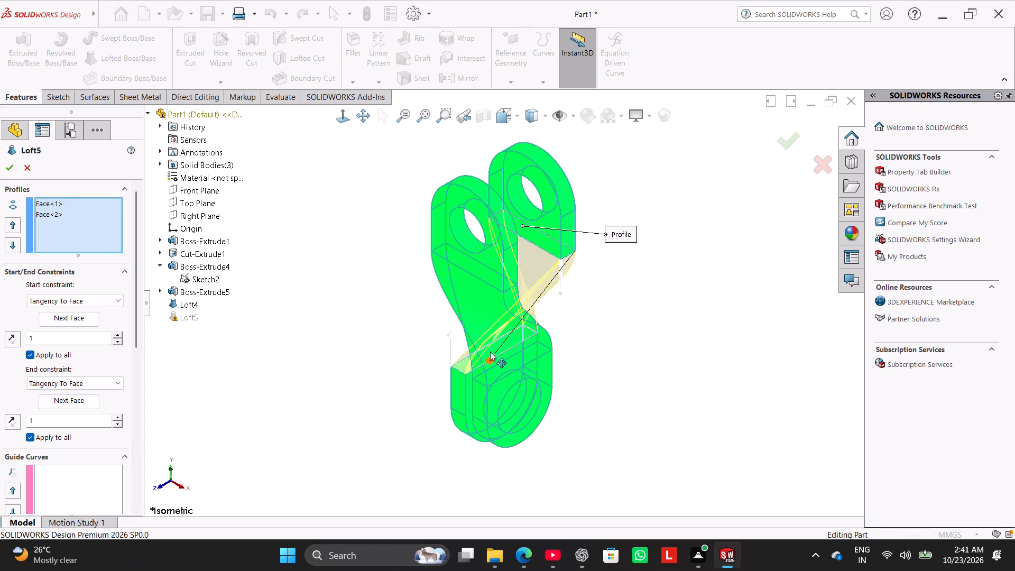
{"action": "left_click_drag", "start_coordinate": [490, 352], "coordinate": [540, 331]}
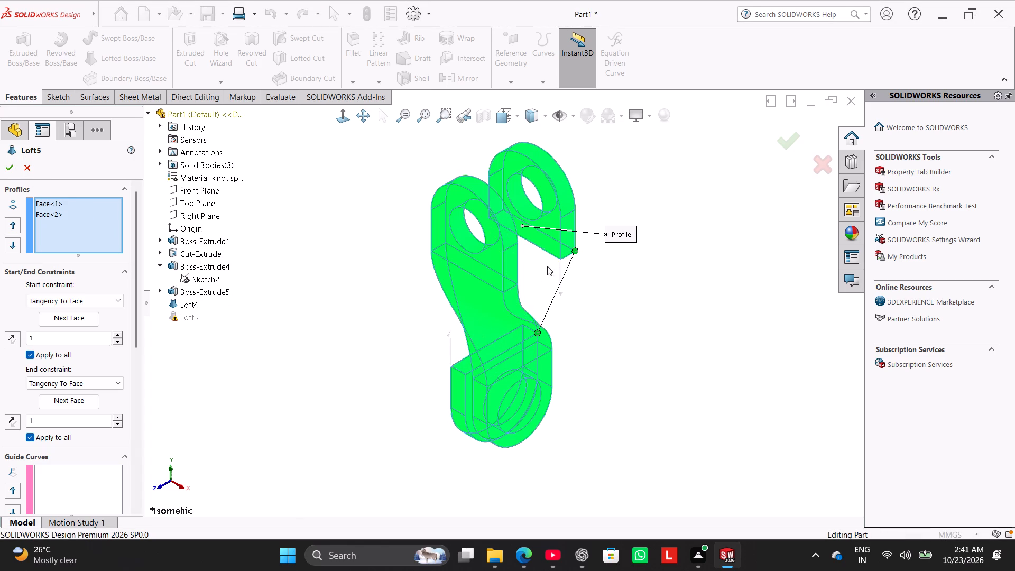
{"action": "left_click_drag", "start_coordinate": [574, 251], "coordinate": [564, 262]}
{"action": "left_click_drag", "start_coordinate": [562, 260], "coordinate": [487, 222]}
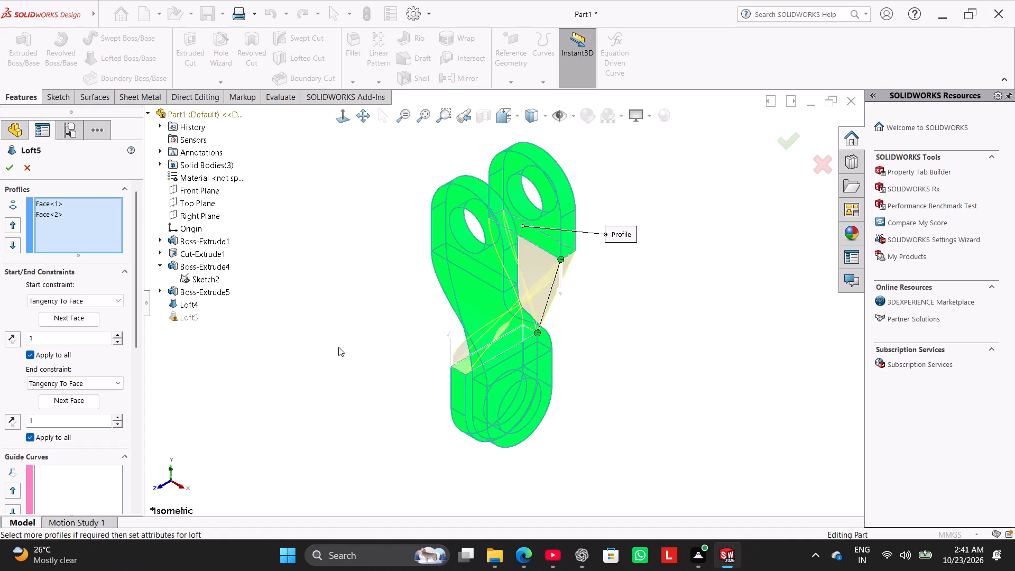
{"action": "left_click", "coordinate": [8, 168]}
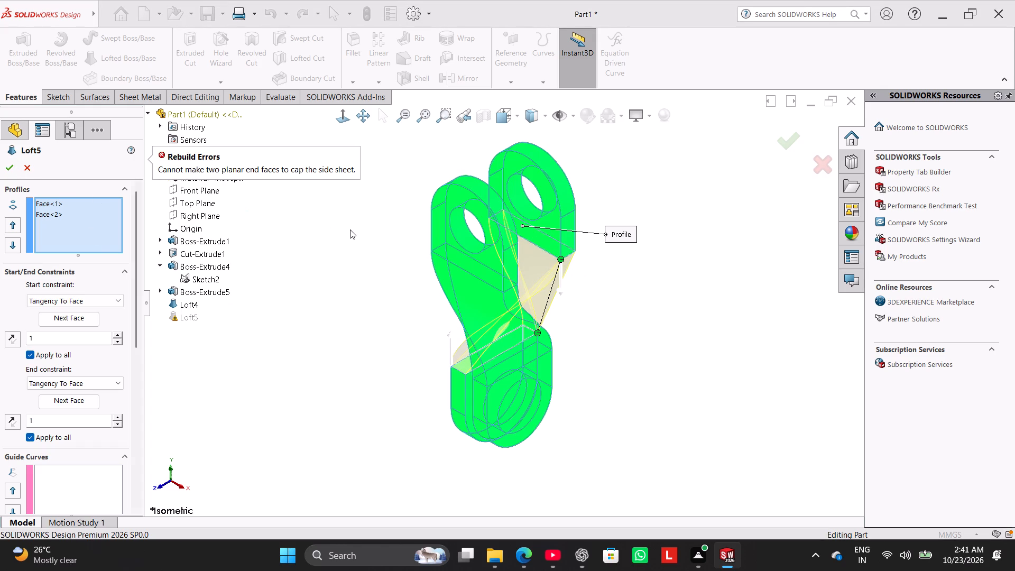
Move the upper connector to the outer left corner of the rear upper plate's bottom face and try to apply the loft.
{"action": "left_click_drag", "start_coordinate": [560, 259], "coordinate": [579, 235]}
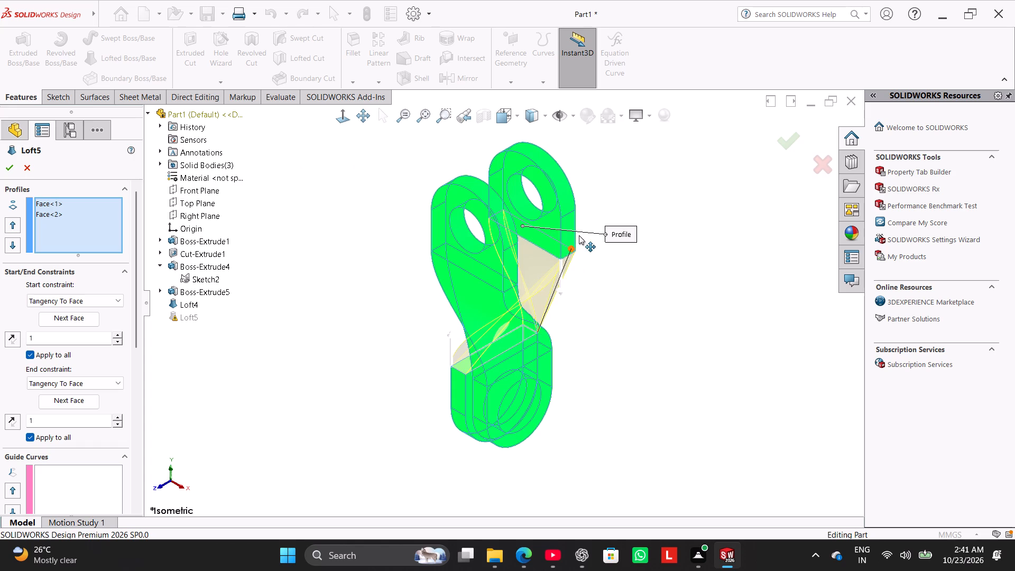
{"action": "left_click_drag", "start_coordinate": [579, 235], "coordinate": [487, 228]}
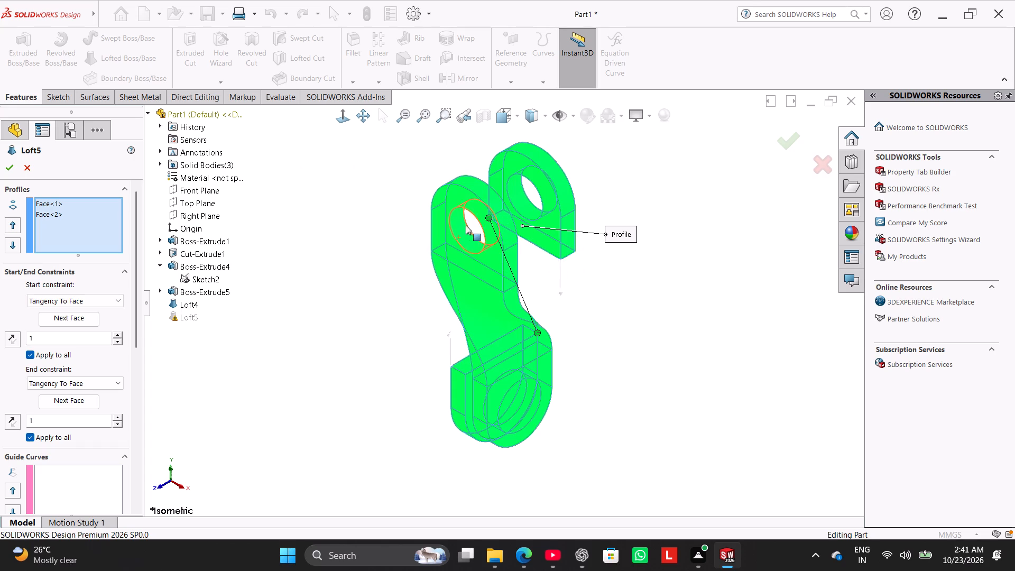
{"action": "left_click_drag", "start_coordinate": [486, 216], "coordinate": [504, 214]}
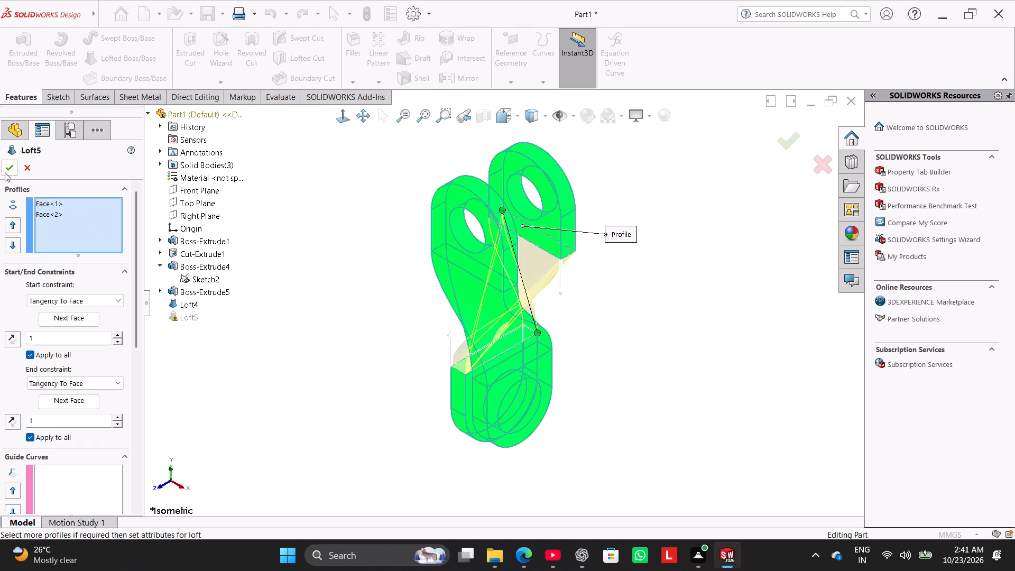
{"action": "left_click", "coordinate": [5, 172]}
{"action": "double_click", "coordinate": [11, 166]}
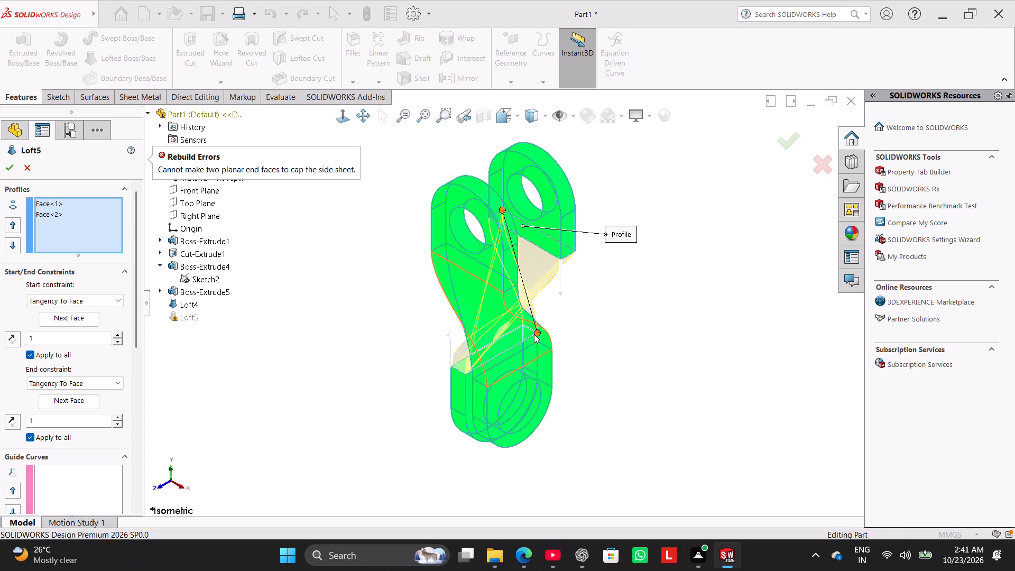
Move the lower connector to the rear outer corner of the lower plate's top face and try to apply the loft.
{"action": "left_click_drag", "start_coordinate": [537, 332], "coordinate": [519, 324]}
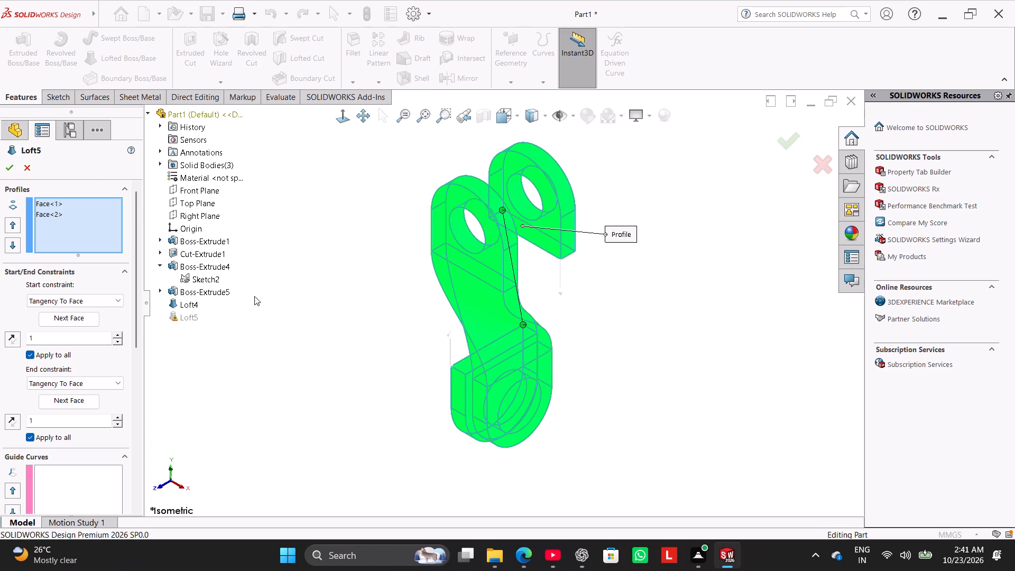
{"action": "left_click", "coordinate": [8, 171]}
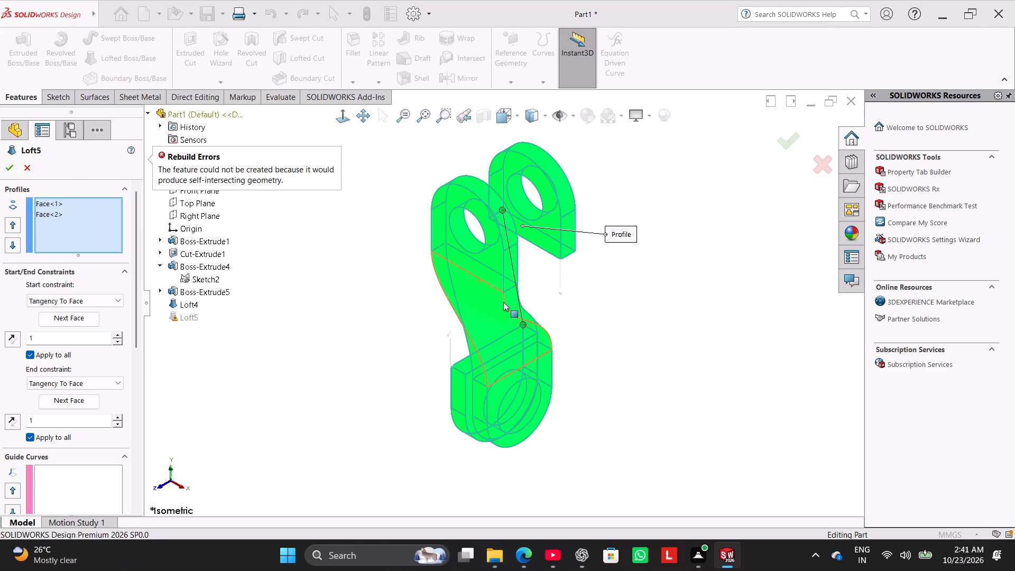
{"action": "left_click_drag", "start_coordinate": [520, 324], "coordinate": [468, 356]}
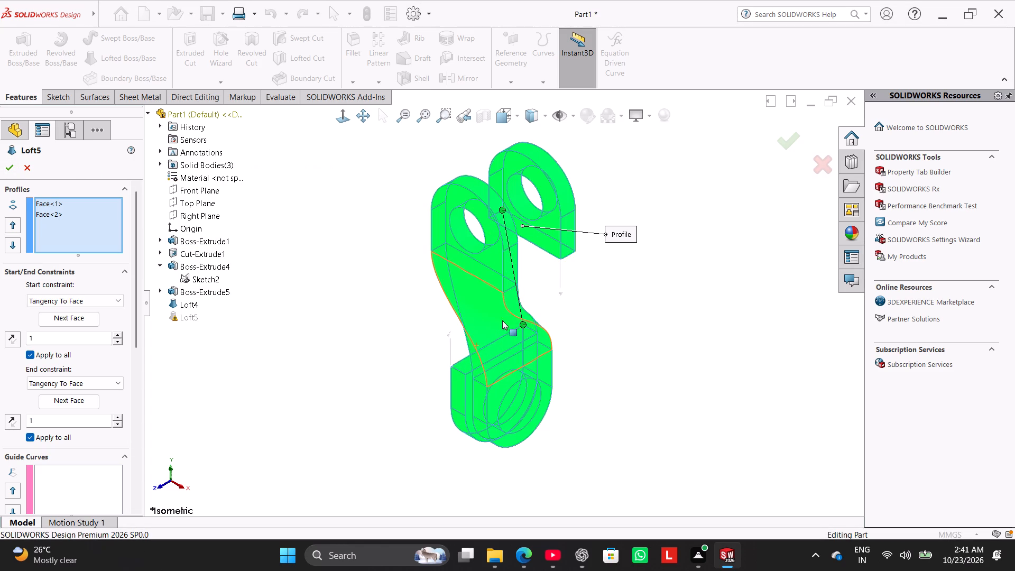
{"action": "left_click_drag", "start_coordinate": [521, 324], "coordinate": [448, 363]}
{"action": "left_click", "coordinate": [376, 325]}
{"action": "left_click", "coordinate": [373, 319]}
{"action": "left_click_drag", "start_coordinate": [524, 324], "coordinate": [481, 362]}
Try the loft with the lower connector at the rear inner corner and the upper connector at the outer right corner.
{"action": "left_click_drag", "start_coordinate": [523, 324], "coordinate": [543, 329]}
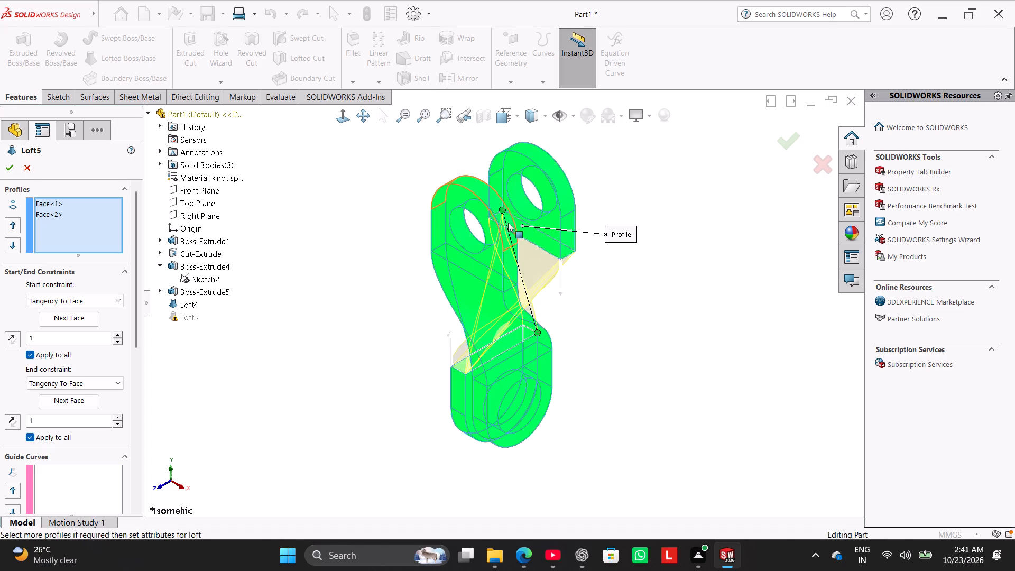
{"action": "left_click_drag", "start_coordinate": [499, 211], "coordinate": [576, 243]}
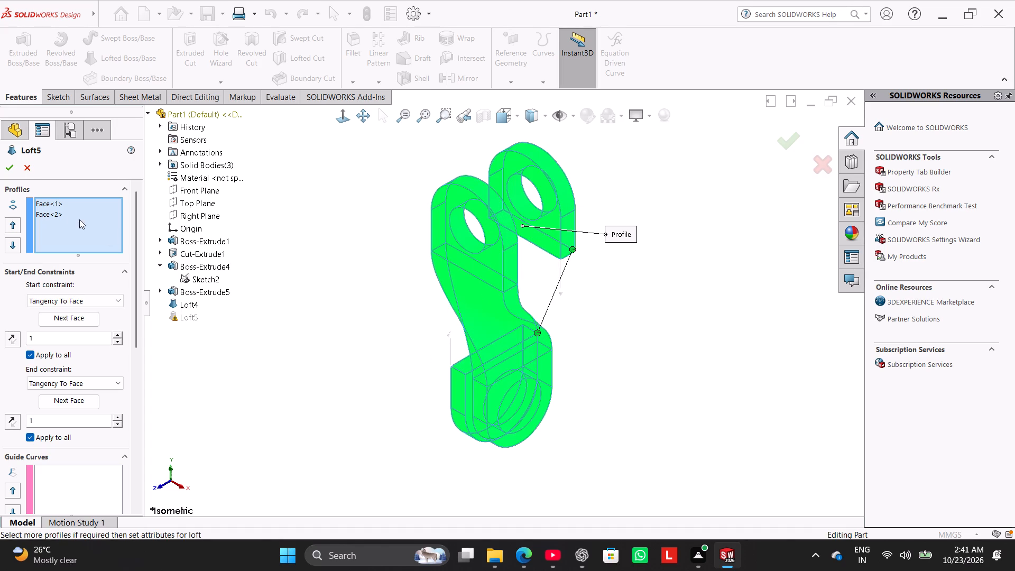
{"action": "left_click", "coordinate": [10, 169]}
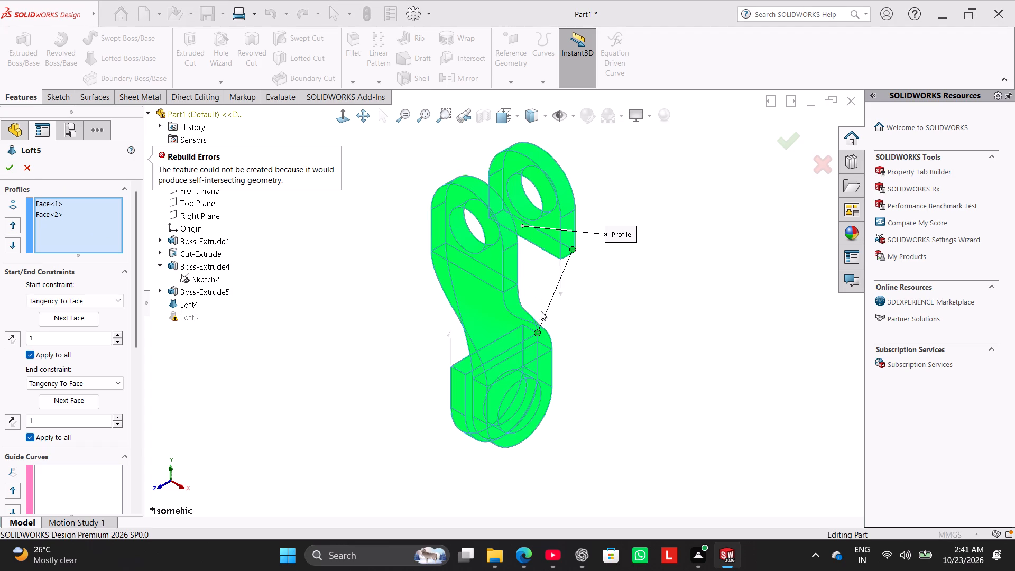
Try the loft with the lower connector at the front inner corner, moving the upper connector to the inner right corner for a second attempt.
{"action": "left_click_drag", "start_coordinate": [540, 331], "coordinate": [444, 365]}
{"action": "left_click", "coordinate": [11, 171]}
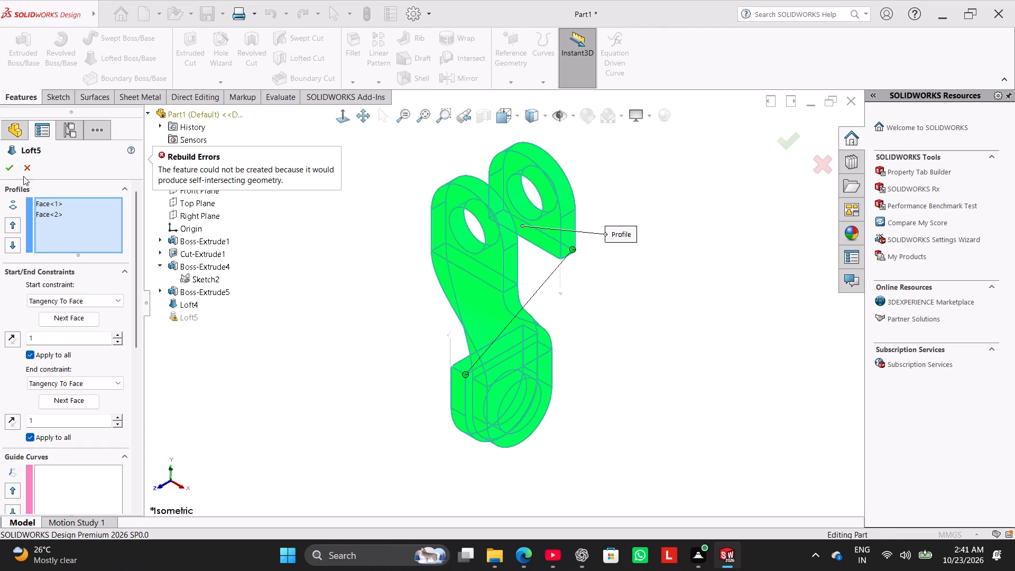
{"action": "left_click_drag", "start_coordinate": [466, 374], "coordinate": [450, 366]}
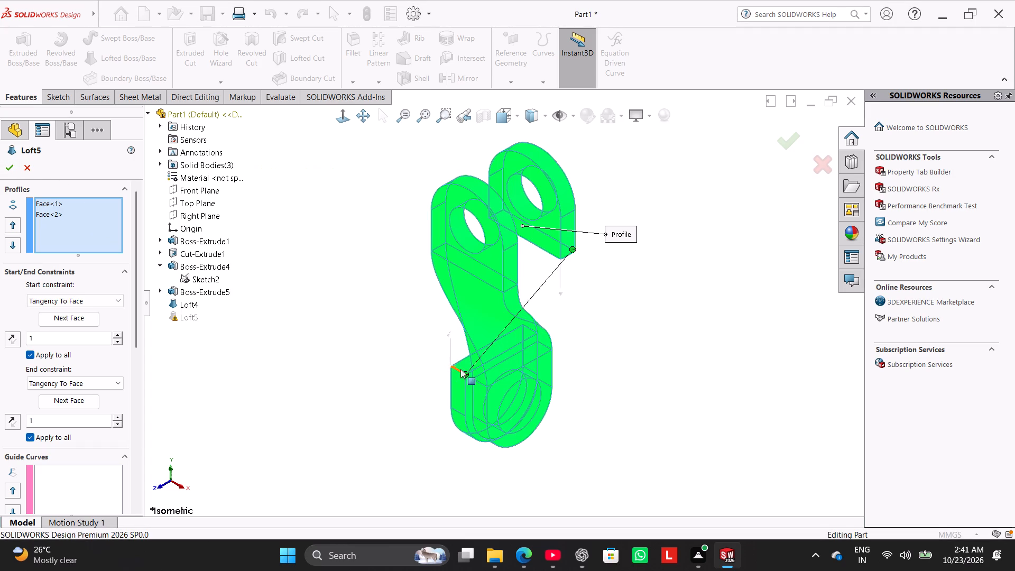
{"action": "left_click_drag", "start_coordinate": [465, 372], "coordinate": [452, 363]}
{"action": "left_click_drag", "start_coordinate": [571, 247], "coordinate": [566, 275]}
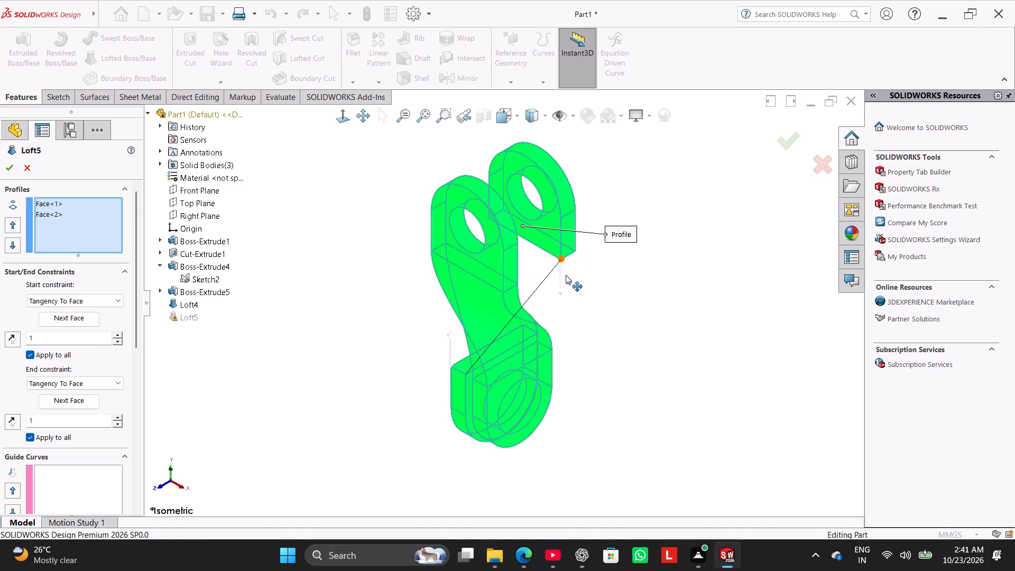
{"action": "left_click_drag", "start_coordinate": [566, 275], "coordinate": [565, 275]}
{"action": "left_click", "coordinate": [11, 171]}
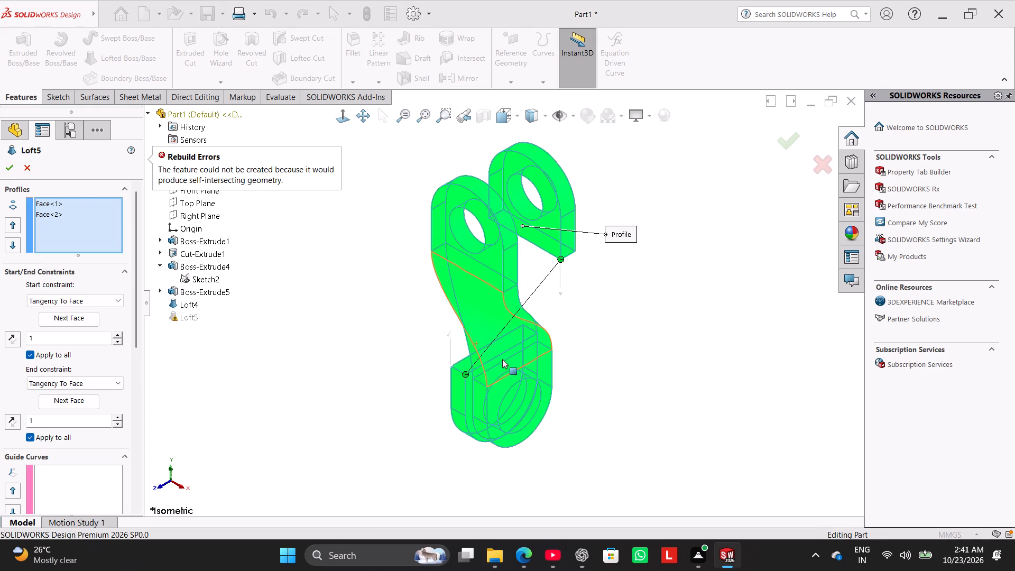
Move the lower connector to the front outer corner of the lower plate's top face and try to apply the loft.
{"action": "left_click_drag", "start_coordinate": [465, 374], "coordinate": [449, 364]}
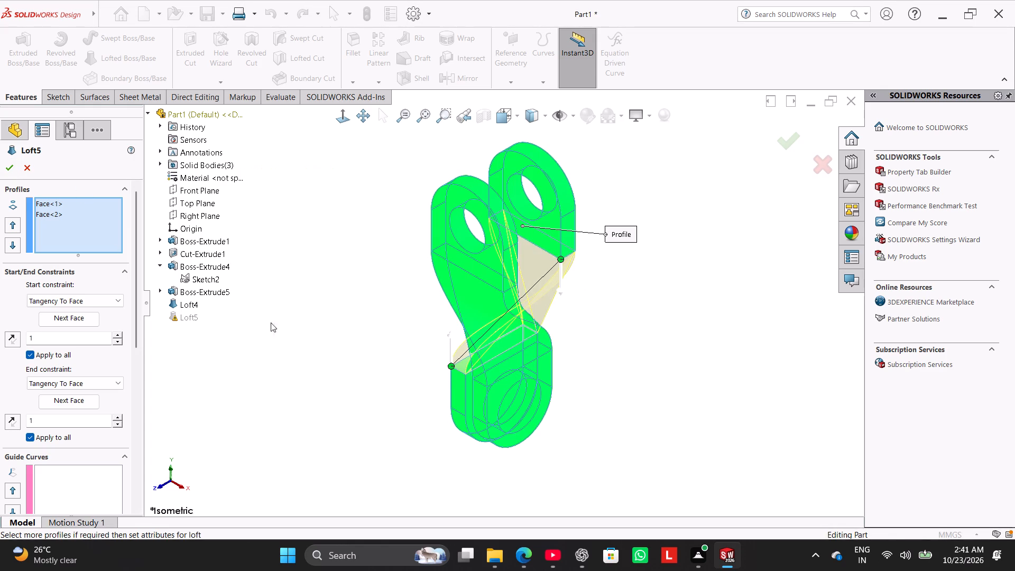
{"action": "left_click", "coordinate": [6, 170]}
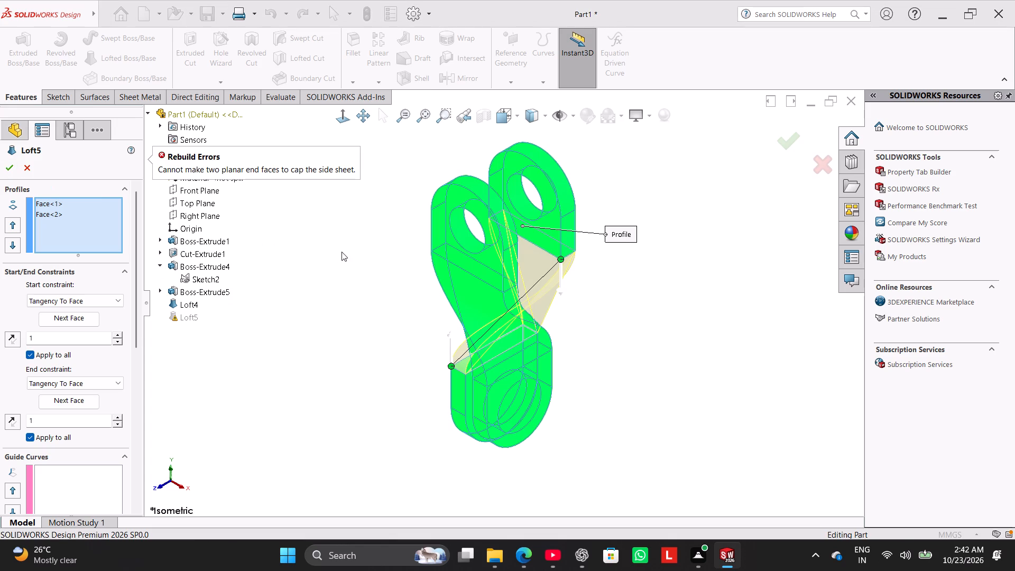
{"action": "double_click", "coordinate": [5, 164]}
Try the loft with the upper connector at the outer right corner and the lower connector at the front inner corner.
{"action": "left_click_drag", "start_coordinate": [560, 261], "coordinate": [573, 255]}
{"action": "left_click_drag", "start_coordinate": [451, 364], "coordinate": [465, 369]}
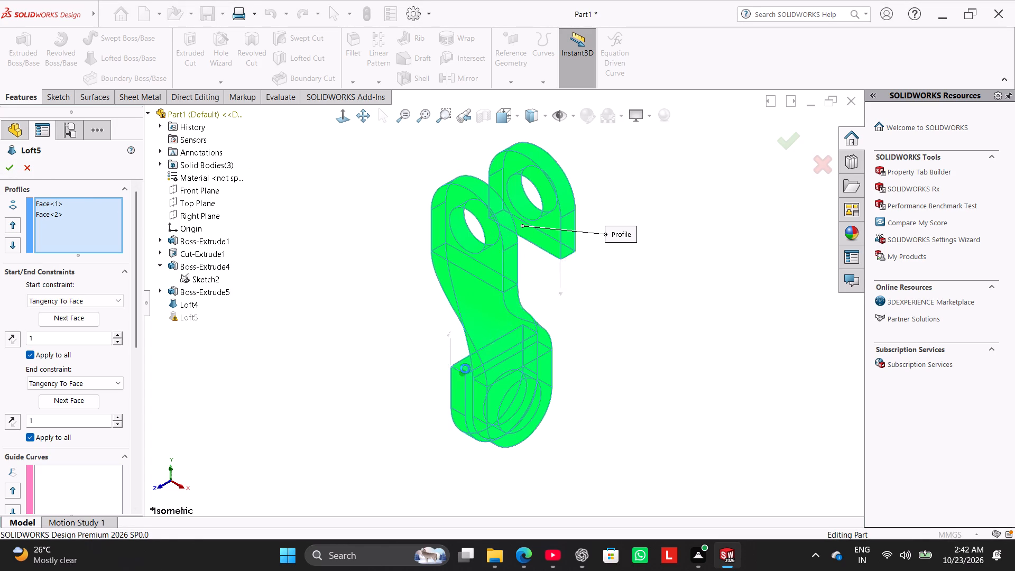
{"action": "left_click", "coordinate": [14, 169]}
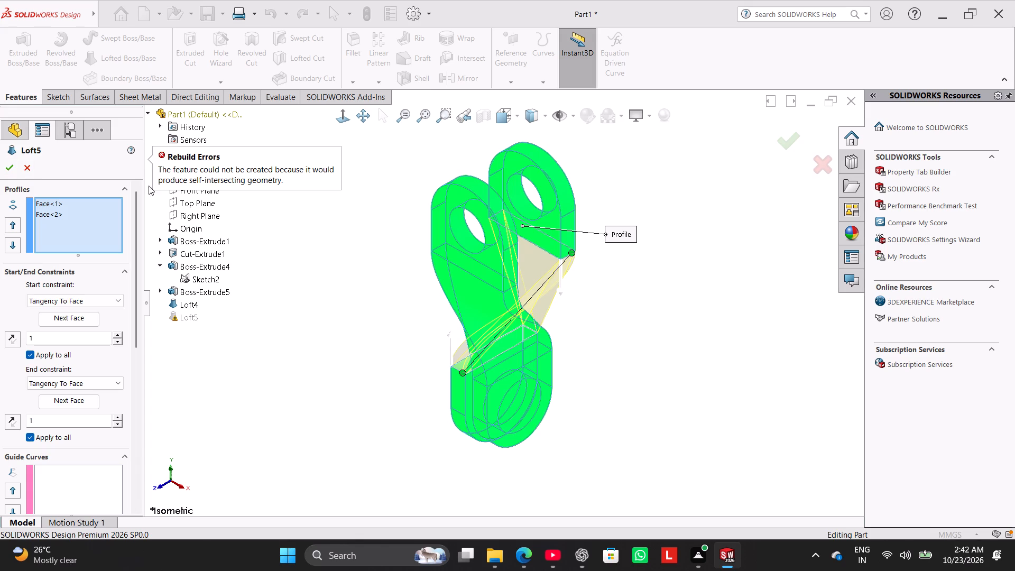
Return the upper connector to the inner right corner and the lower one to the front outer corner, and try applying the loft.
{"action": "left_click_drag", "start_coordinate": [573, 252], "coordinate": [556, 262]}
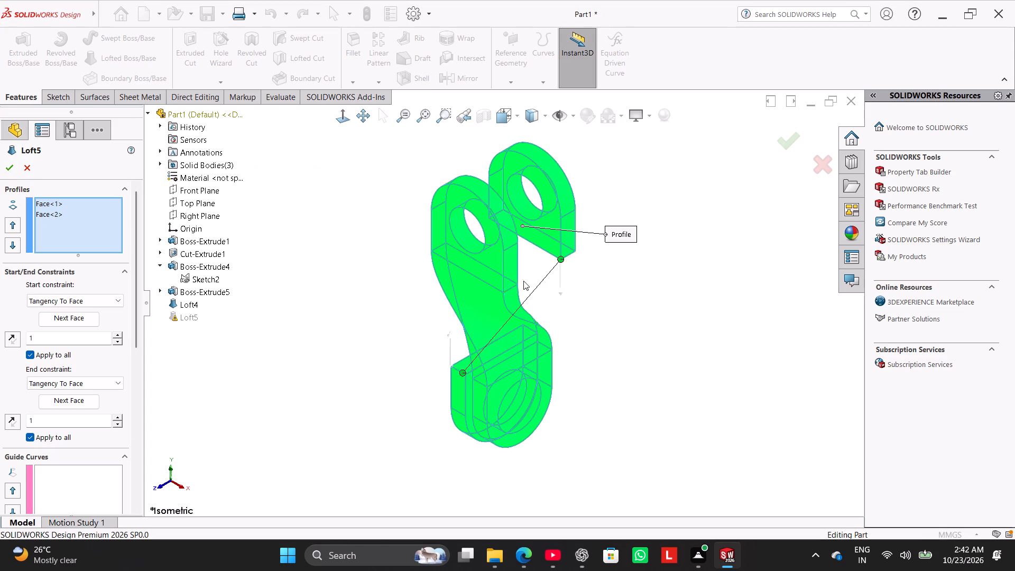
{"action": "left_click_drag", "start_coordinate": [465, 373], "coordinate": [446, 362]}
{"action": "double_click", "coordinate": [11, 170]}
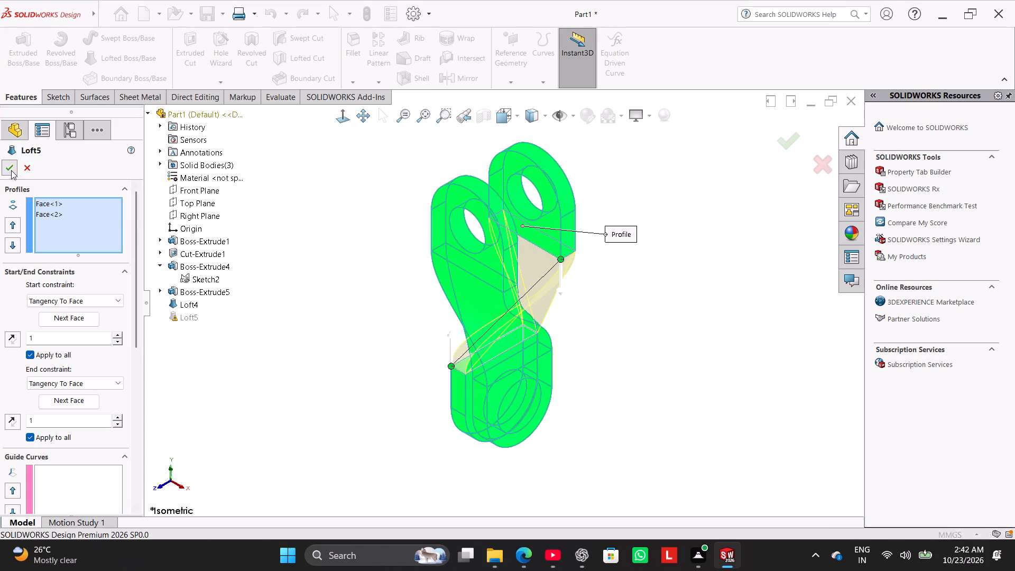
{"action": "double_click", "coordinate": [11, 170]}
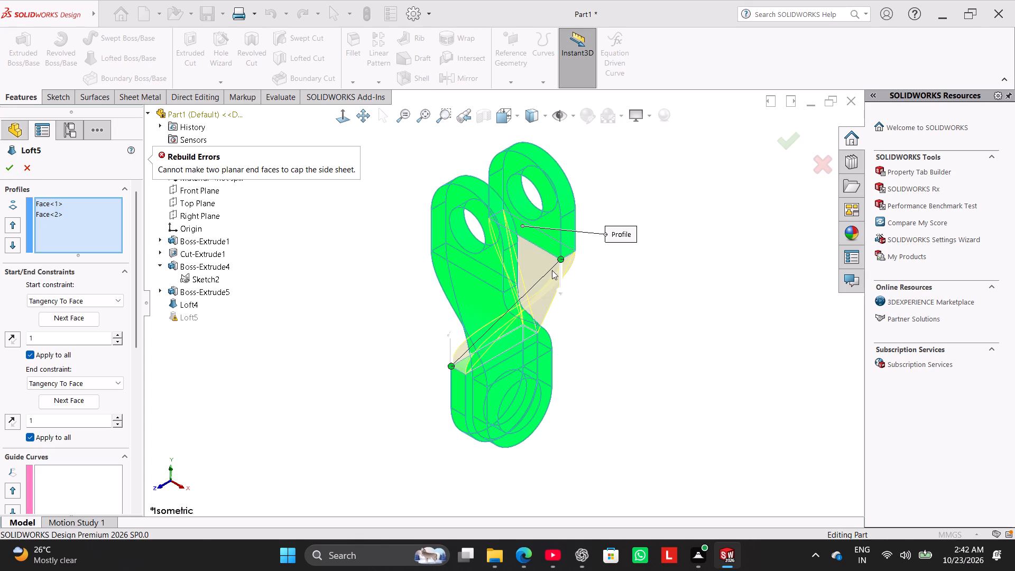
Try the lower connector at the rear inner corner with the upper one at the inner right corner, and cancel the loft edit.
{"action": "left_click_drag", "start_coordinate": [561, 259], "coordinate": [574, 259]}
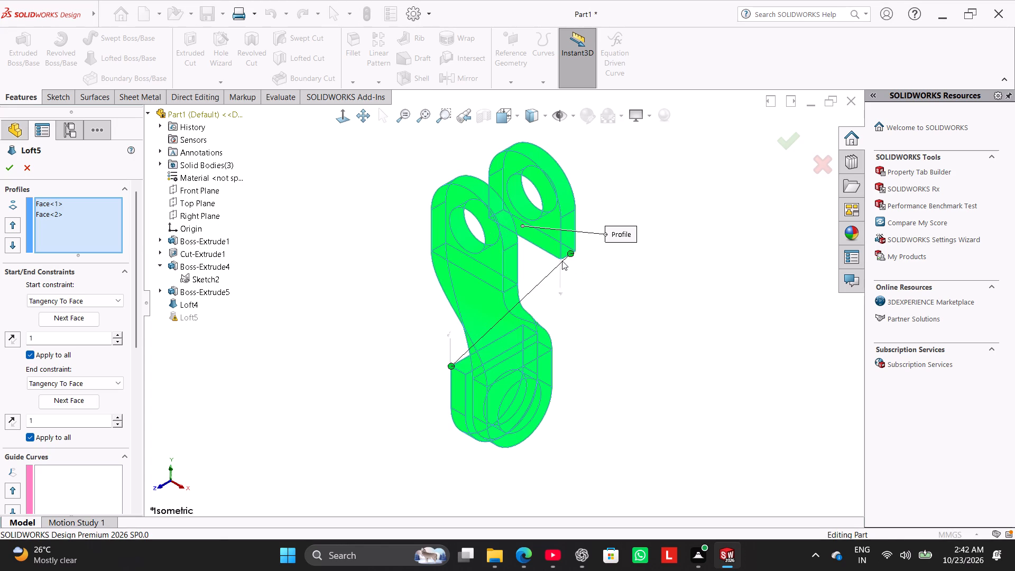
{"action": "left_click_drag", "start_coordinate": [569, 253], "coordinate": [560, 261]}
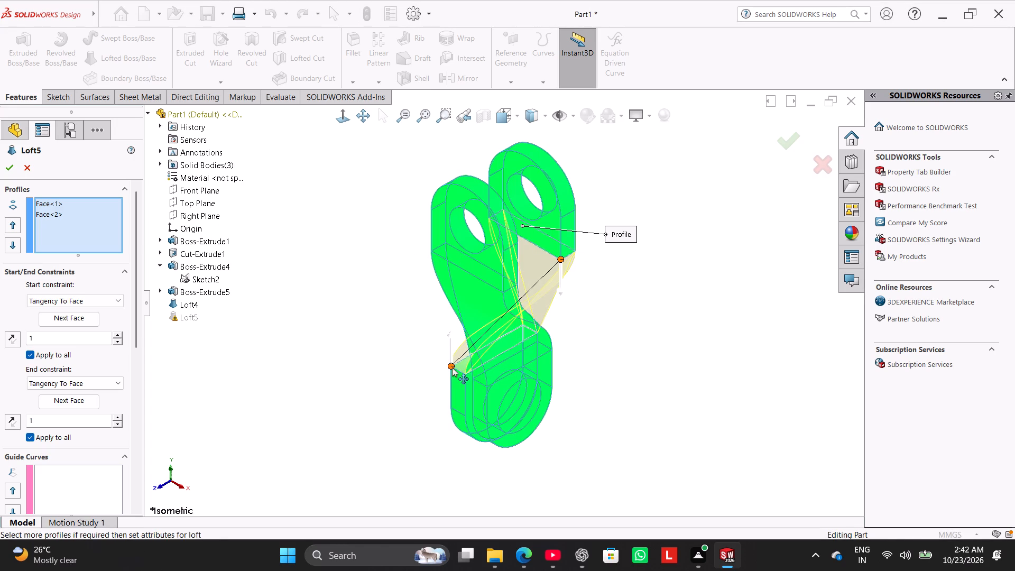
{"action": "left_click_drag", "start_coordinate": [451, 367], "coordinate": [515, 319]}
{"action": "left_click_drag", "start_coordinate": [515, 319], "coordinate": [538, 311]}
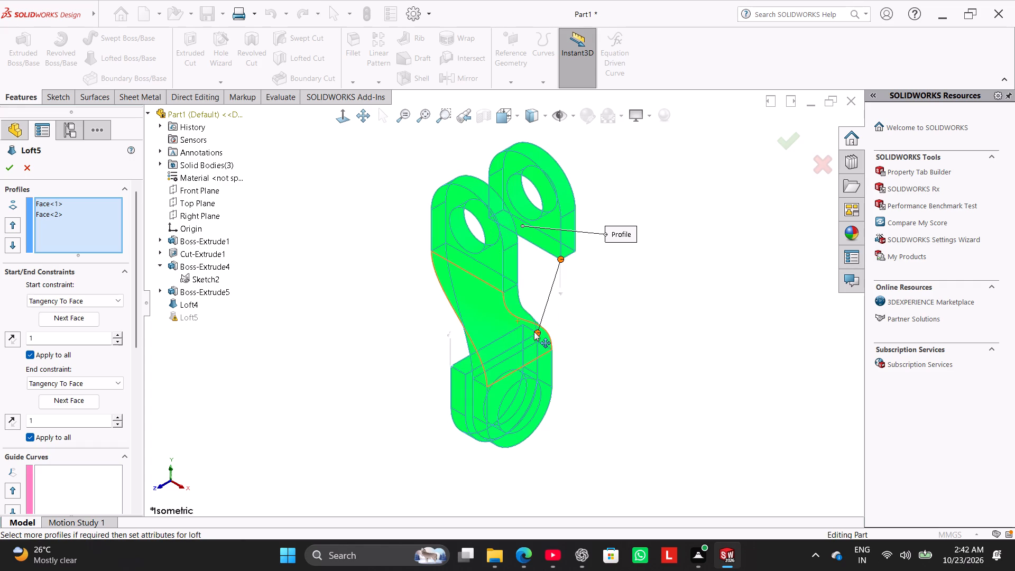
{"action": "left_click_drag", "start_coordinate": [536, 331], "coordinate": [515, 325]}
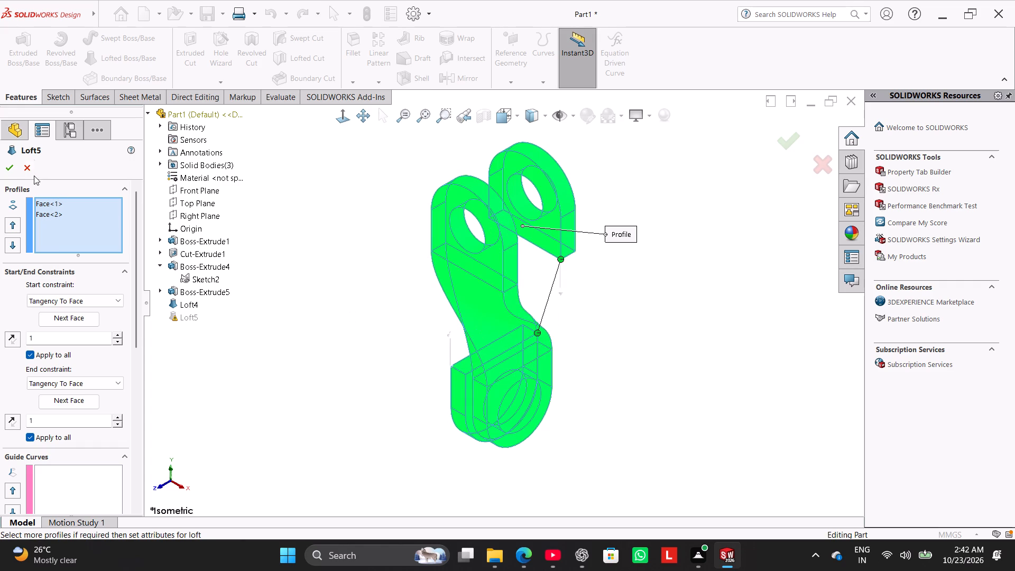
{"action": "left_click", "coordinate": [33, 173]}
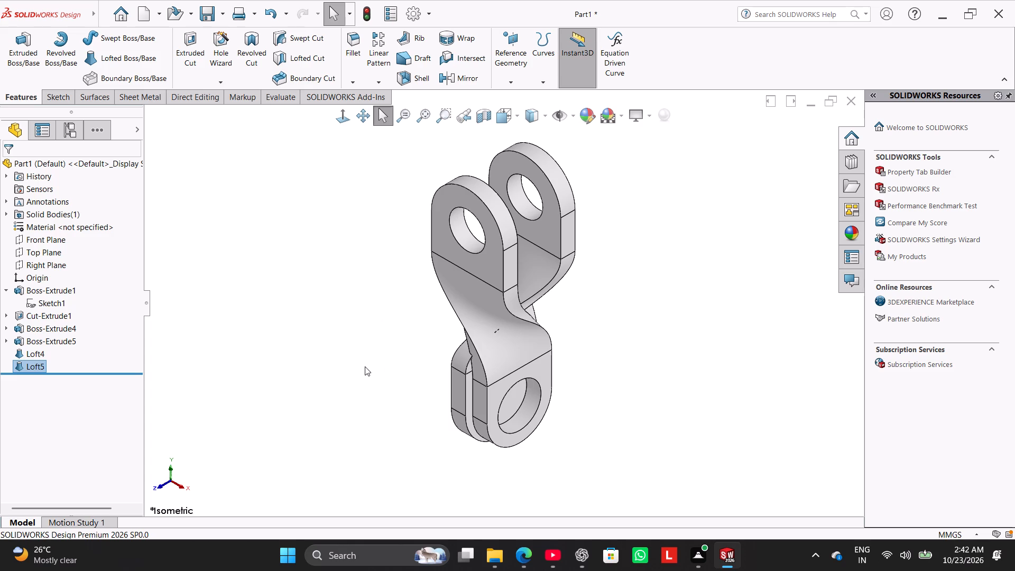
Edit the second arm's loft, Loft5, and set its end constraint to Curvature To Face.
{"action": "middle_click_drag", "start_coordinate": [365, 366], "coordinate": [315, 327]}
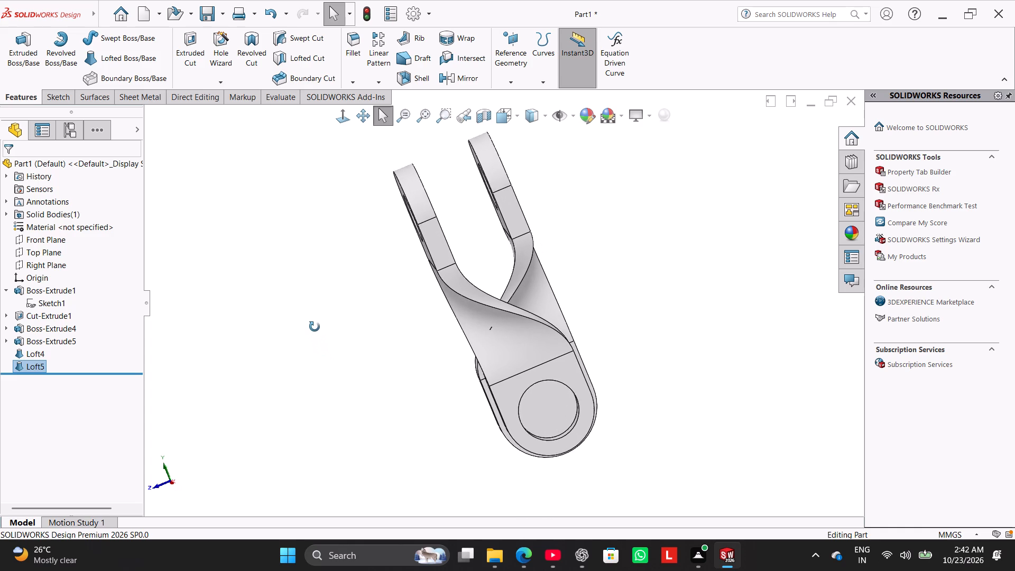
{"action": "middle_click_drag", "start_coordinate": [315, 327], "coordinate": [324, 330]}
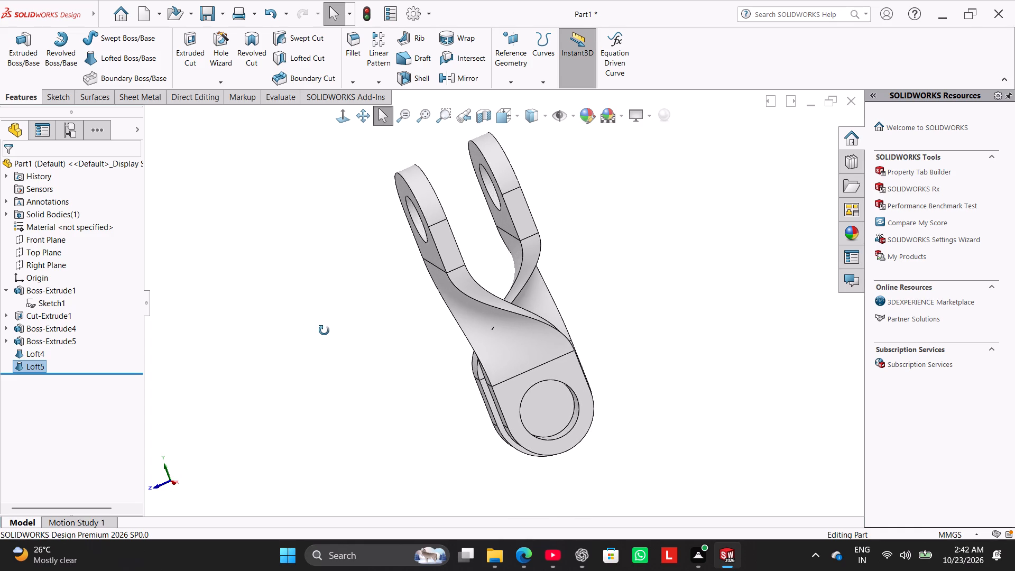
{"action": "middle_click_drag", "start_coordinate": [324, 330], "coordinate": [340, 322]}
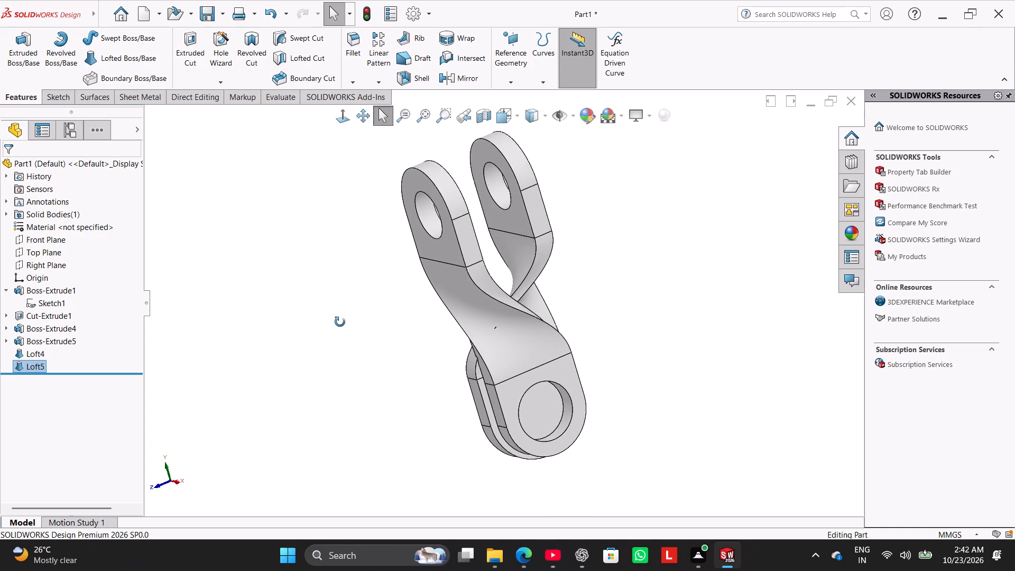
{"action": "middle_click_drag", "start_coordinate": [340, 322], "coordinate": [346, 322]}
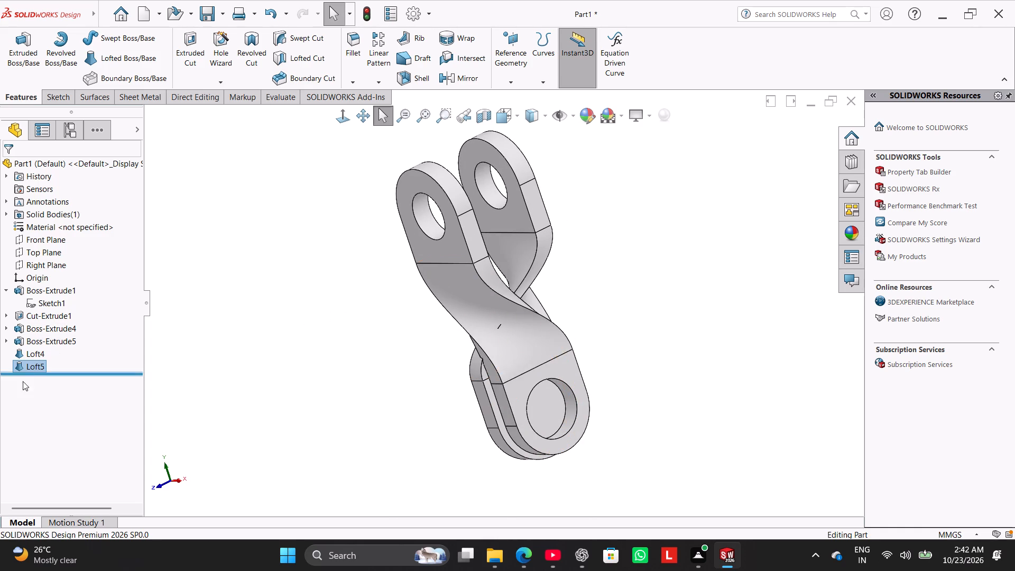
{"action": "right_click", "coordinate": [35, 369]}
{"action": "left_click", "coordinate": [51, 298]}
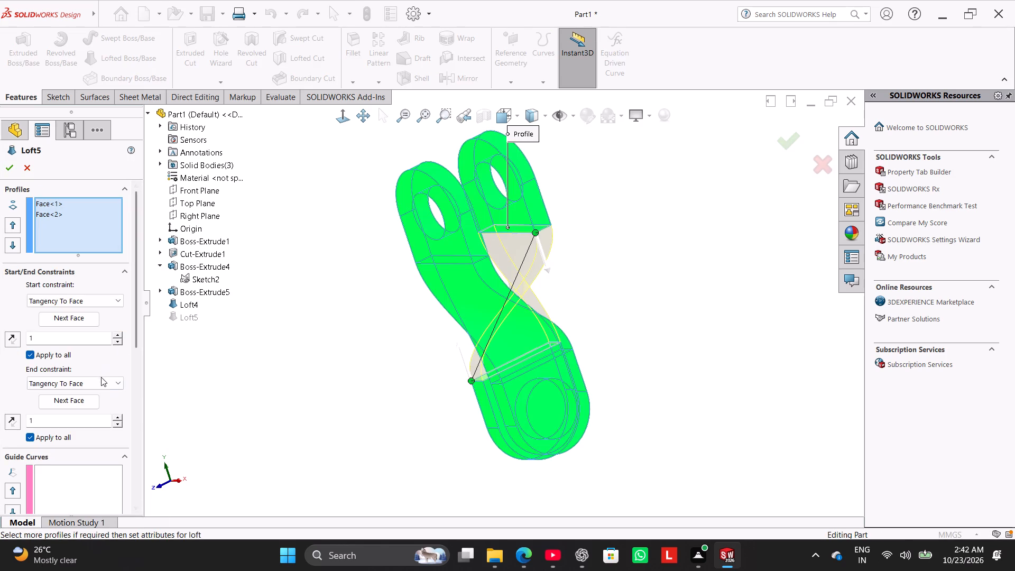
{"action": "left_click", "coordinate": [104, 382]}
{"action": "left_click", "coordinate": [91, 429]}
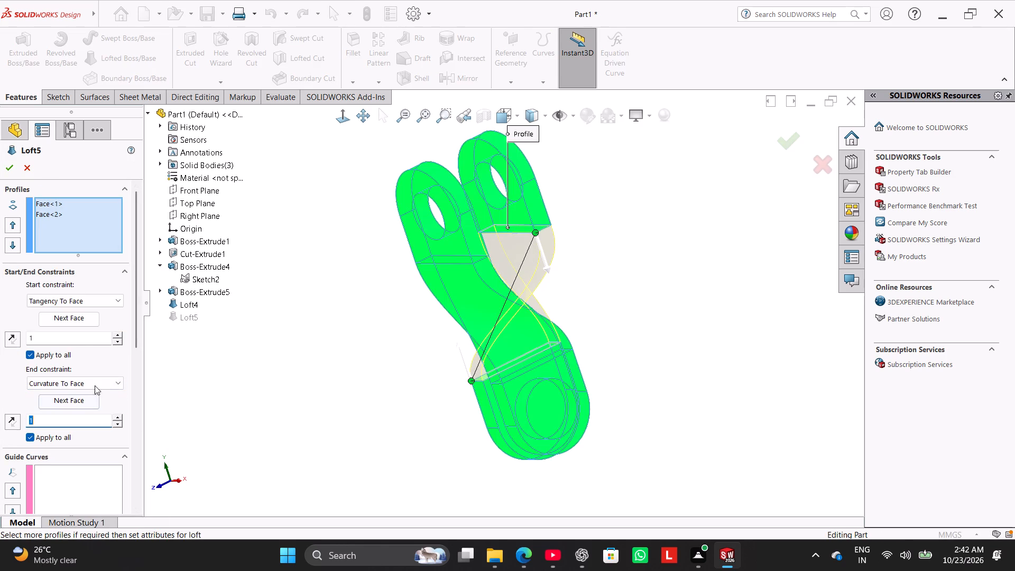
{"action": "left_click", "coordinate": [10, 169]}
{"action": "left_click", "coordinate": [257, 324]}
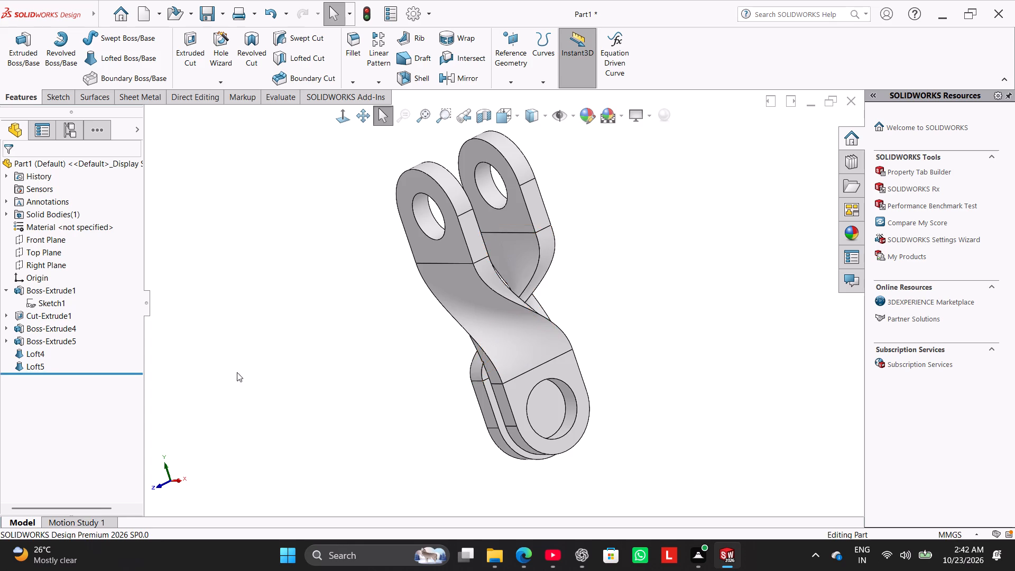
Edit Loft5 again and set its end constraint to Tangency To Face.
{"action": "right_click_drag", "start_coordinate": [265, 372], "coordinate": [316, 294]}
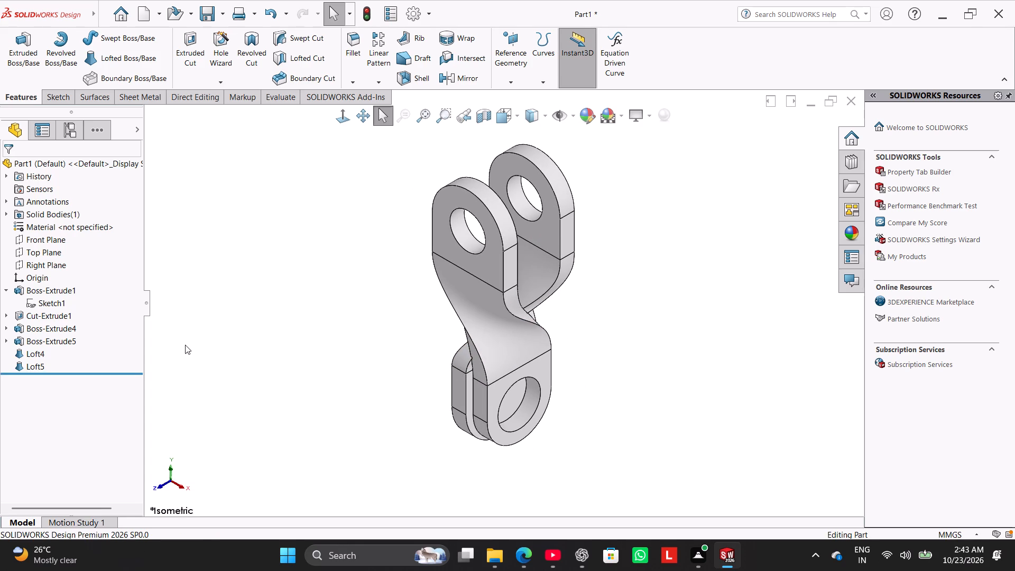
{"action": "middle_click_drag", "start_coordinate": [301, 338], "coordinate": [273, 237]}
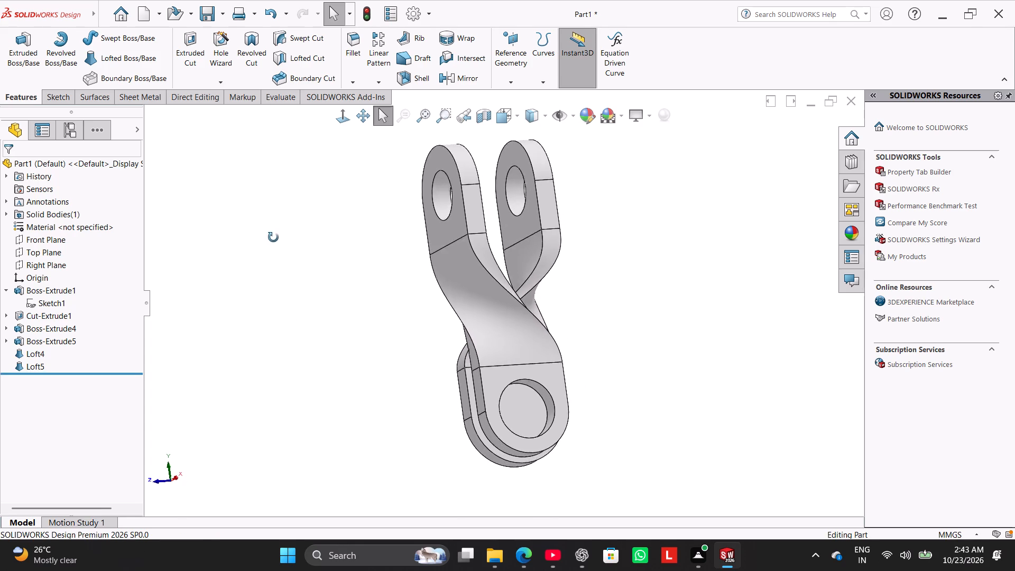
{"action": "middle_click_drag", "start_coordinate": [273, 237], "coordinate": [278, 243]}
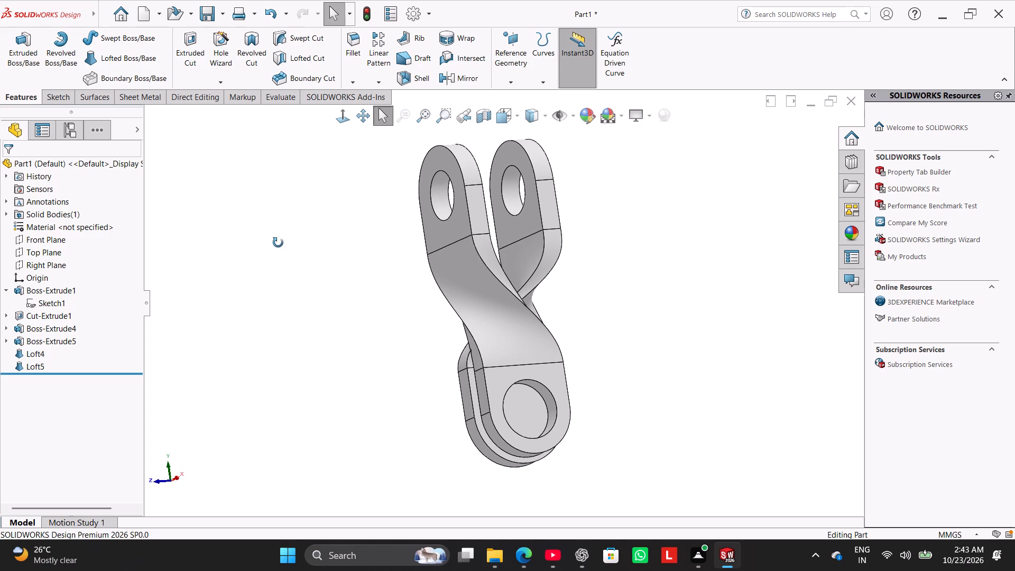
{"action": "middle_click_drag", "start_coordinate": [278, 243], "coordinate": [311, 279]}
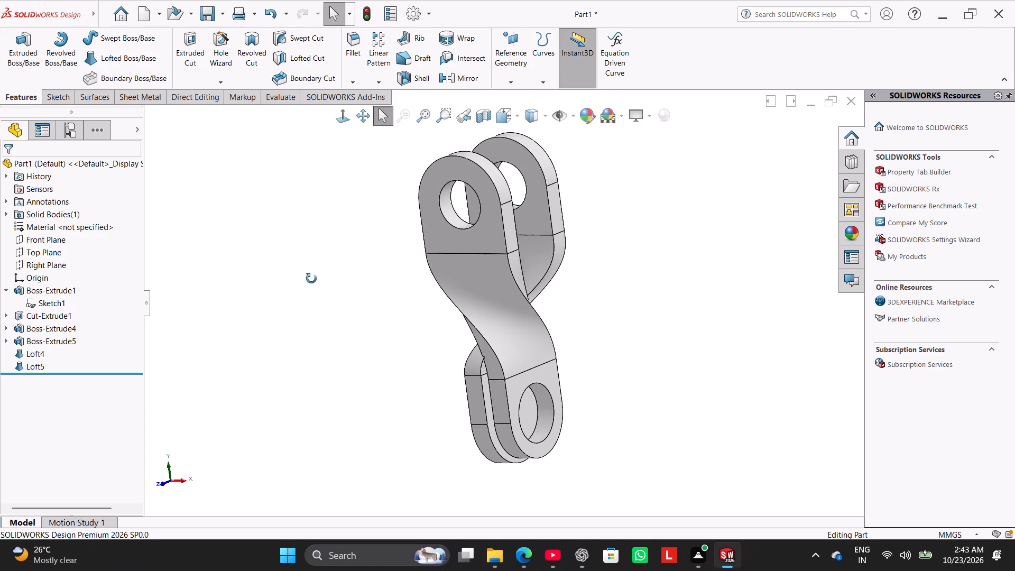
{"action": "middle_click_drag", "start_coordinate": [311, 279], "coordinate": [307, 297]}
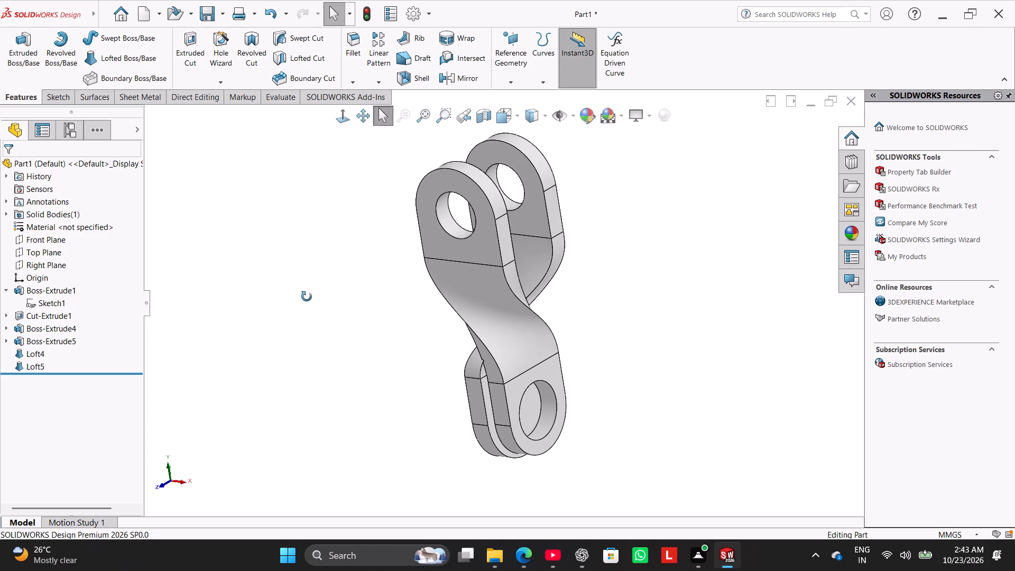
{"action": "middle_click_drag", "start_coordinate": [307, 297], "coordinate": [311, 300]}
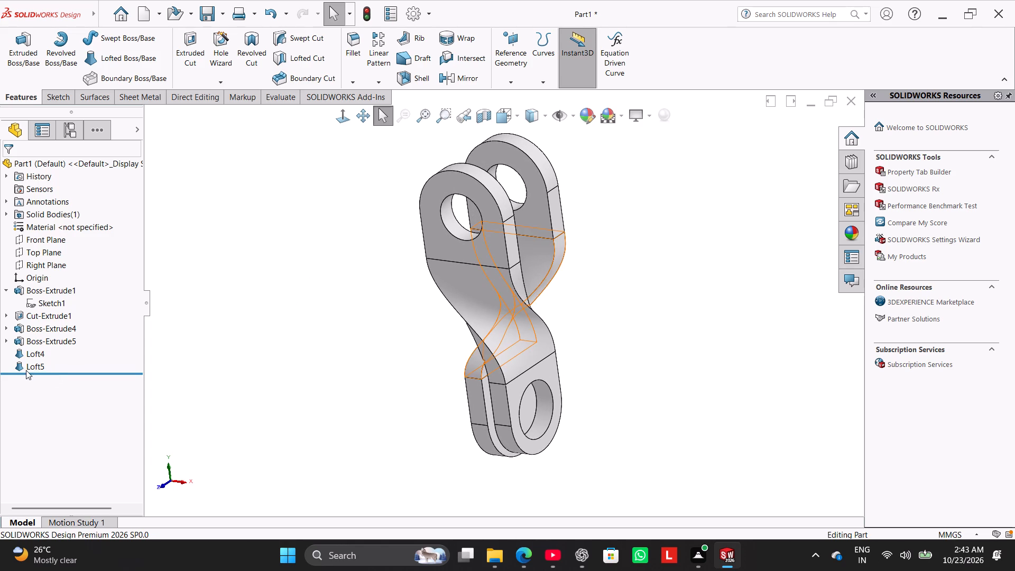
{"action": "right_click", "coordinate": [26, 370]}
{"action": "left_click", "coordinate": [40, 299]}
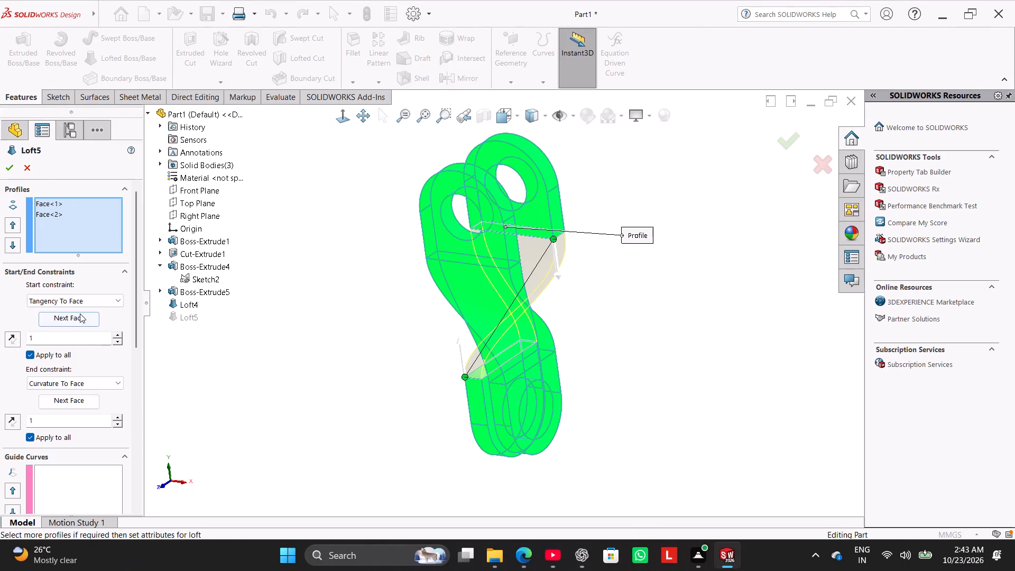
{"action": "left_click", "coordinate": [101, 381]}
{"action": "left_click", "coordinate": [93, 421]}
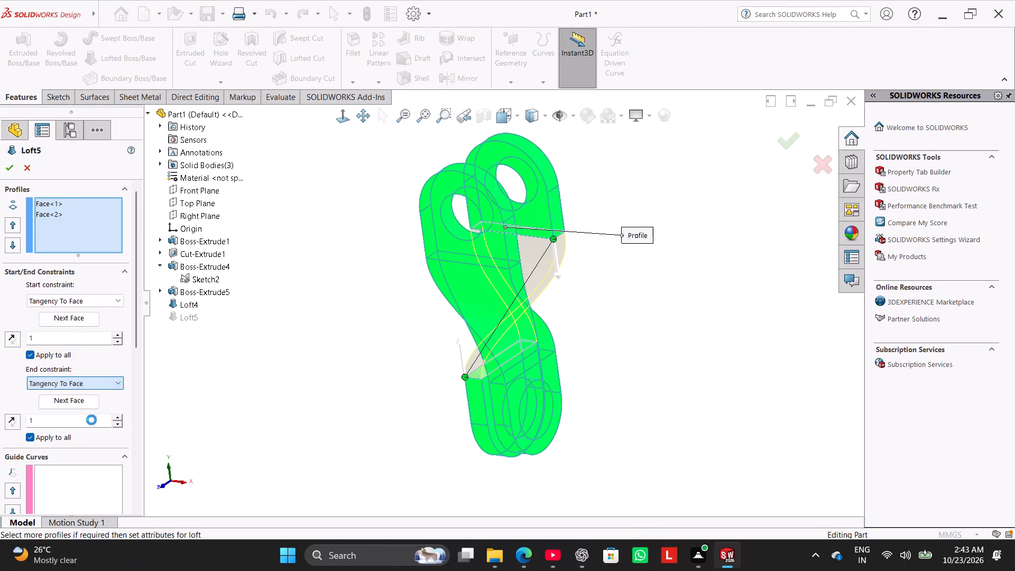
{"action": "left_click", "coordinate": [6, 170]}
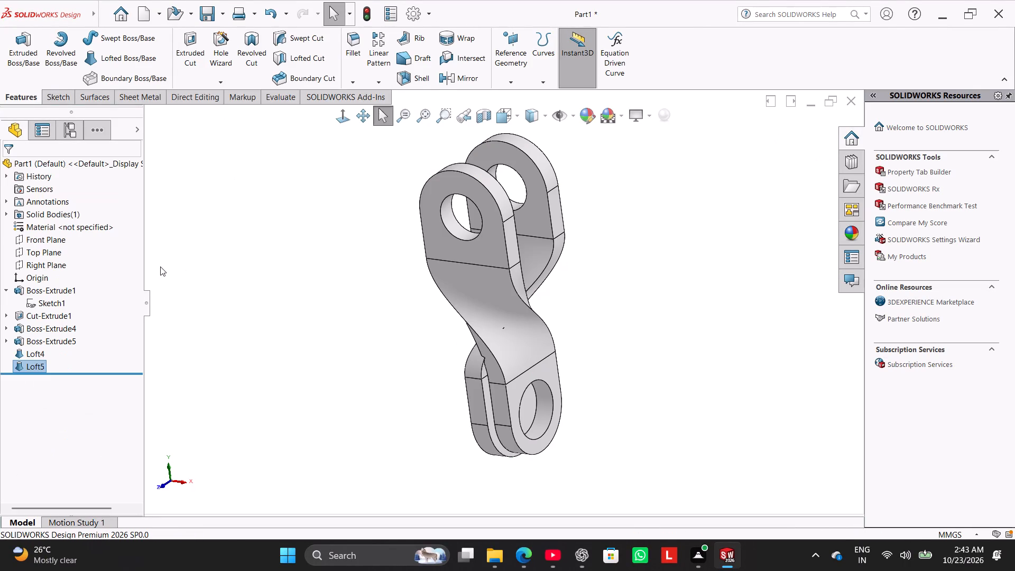
Examine both lofted arms from several sides, checking their twist and where they meet between the plates.
{"action": "left_click", "coordinate": [221, 288]}
{"action": "middle_click_drag", "start_coordinate": [262, 319], "coordinate": [276, 322]}
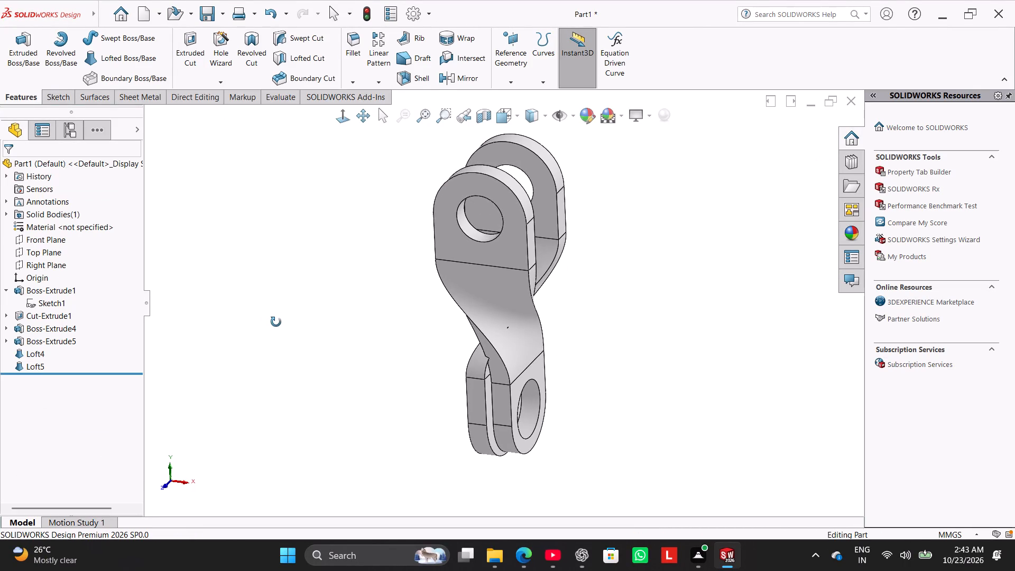
{"action": "middle_click_drag", "start_coordinate": [276, 322], "coordinate": [178, 308]}
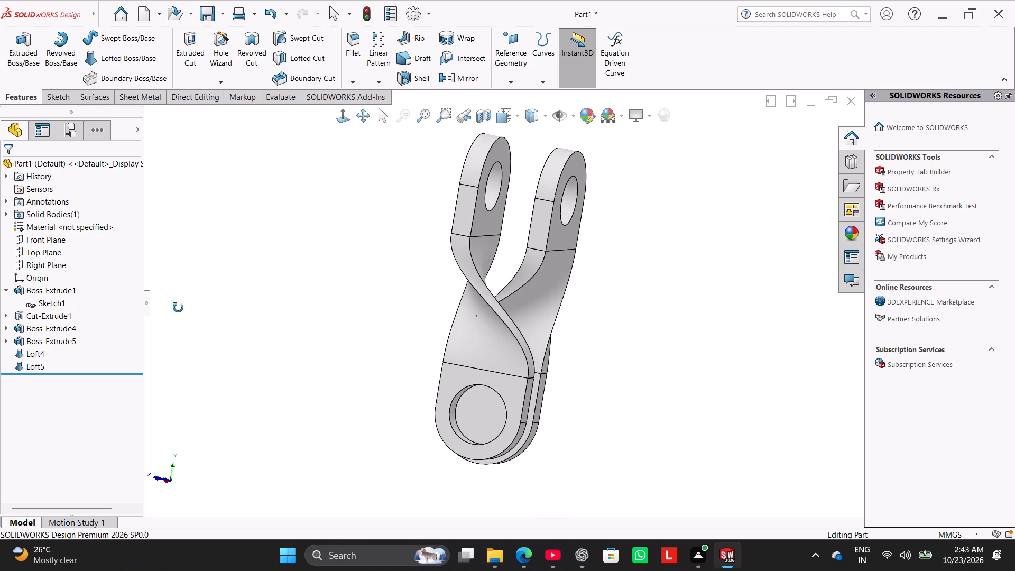
{"action": "middle_click_drag", "start_coordinate": [178, 308], "coordinate": [96, 280]}
{"action": "middle_click_drag", "start_coordinate": [264, 297], "coordinate": [150, 261]}
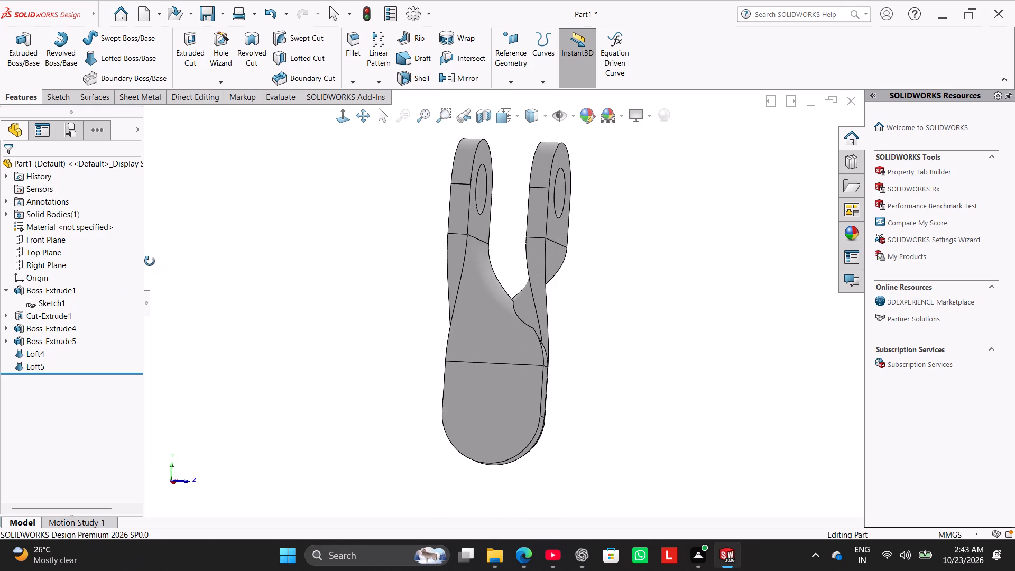
{"action": "middle_click_drag", "start_coordinate": [150, 261], "coordinate": [322, 291]}
{"action": "right_click_drag", "start_coordinate": [278, 352], "coordinate": [421, 240]}
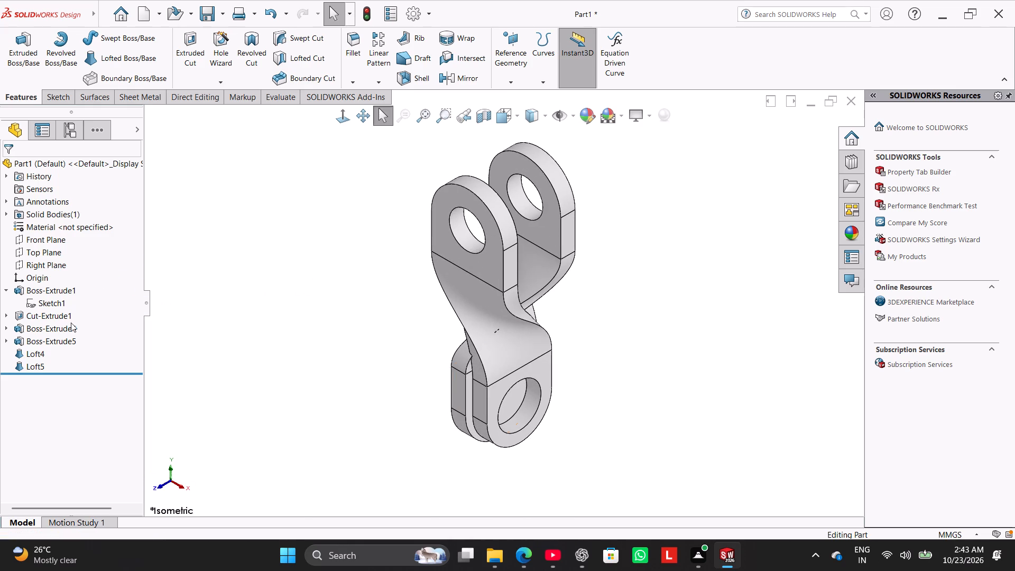
Edit Loft5, try its lower connector at the adjacent corner across the plate thickness, and clear the loft's profile selections.
{"action": "right_click", "coordinate": [30, 366]}
{"action": "left_click", "coordinate": [44, 299]}
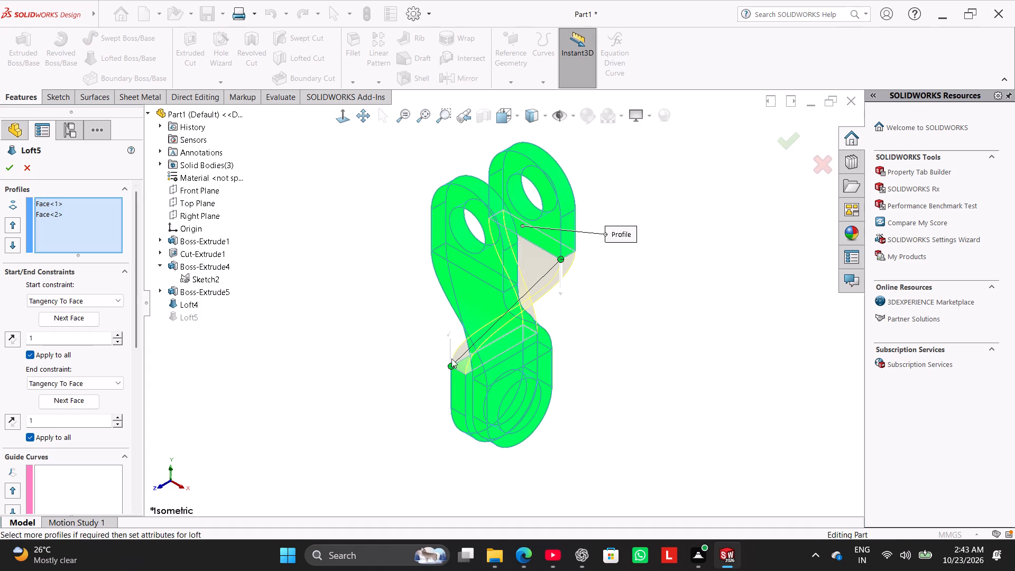
{"action": "left_click_drag", "start_coordinate": [450, 367], "coordinate": [467, 372]}
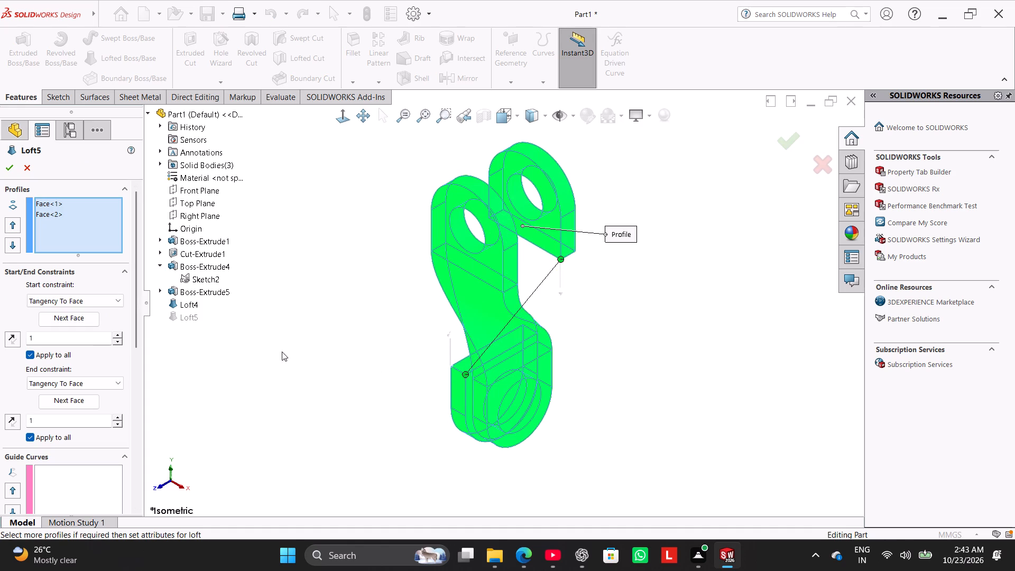
{"action": "right_click", "coordinate": [67, 214]}
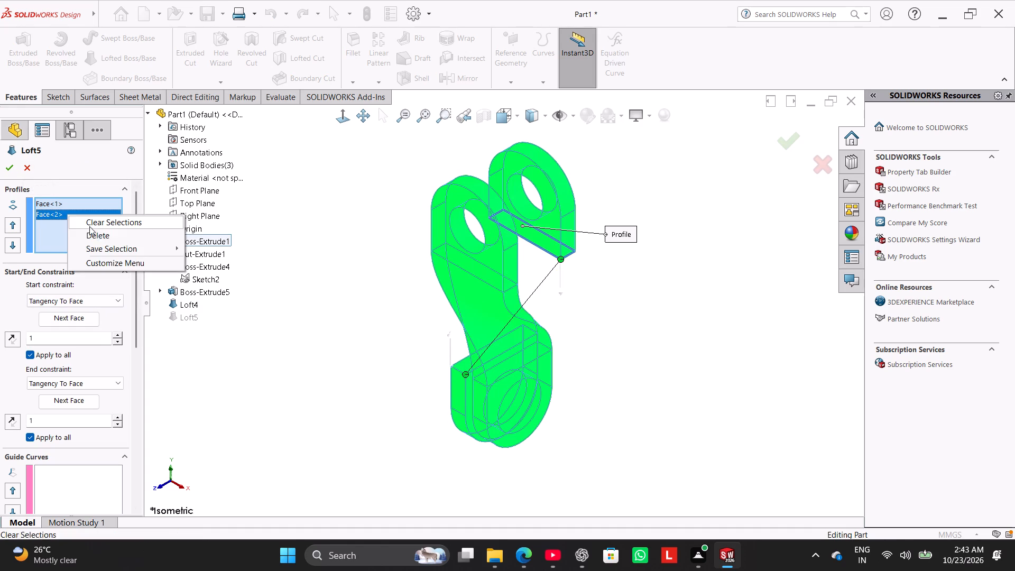
{"action": "left_click", "coordinate": [103, 235]}
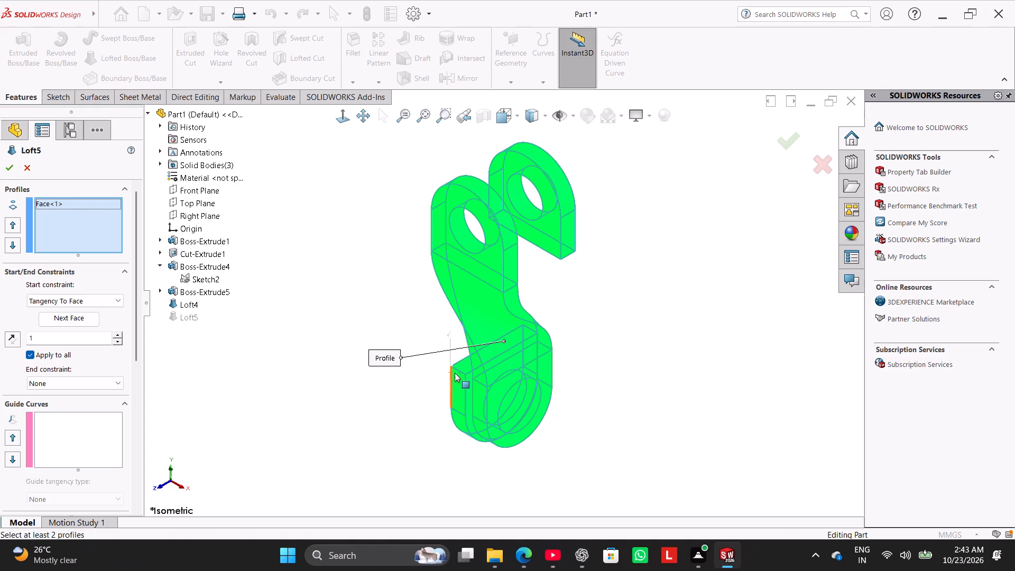
{"action": "left_click", "coordinate": [460, 373]}
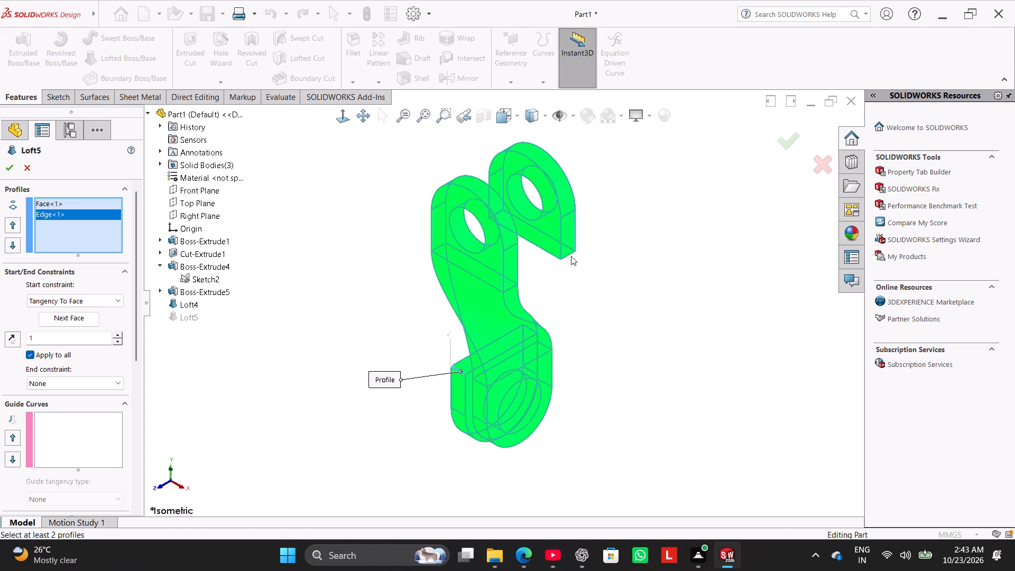
{"action": "left_click", "coordinate": [569, 255]}
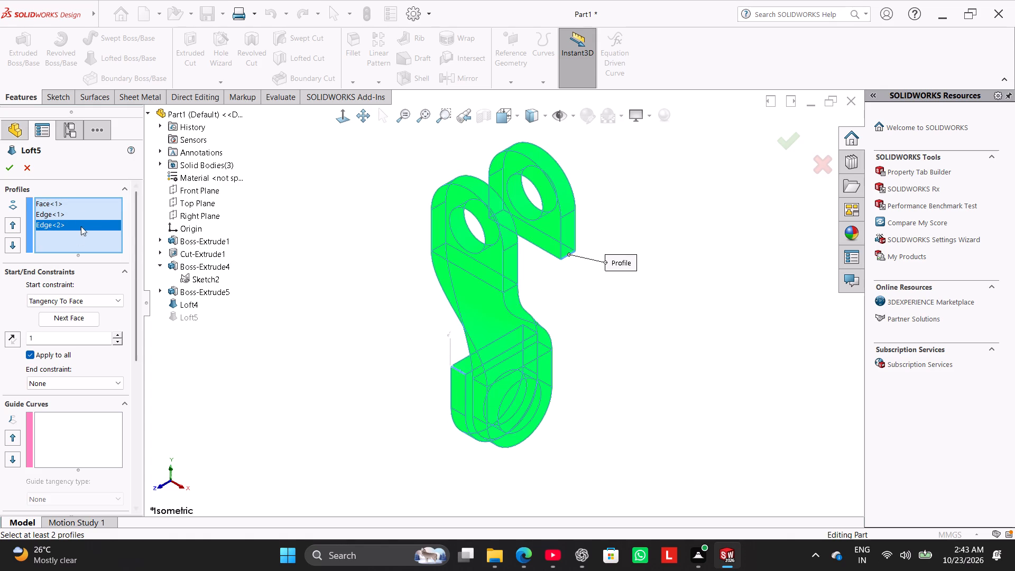
{"action": "right_click", "coordinate": [81, 210]}
{"action": "left_click", "coordinate": [101, 222]}
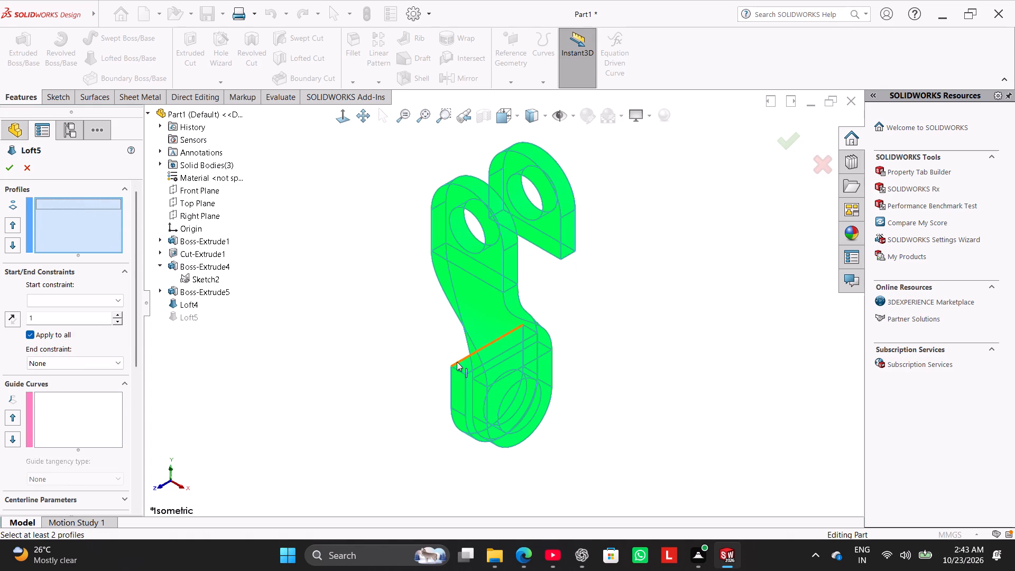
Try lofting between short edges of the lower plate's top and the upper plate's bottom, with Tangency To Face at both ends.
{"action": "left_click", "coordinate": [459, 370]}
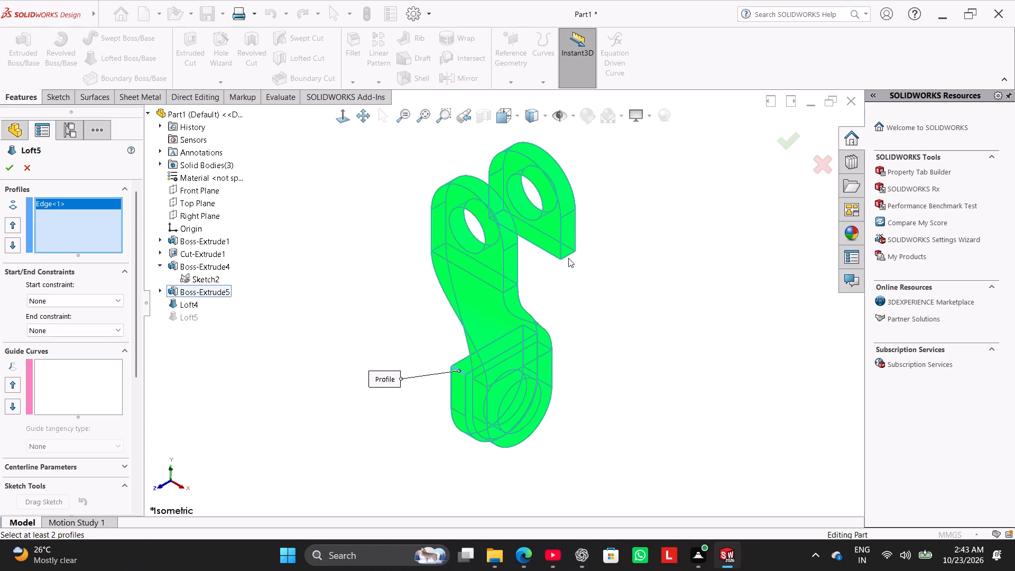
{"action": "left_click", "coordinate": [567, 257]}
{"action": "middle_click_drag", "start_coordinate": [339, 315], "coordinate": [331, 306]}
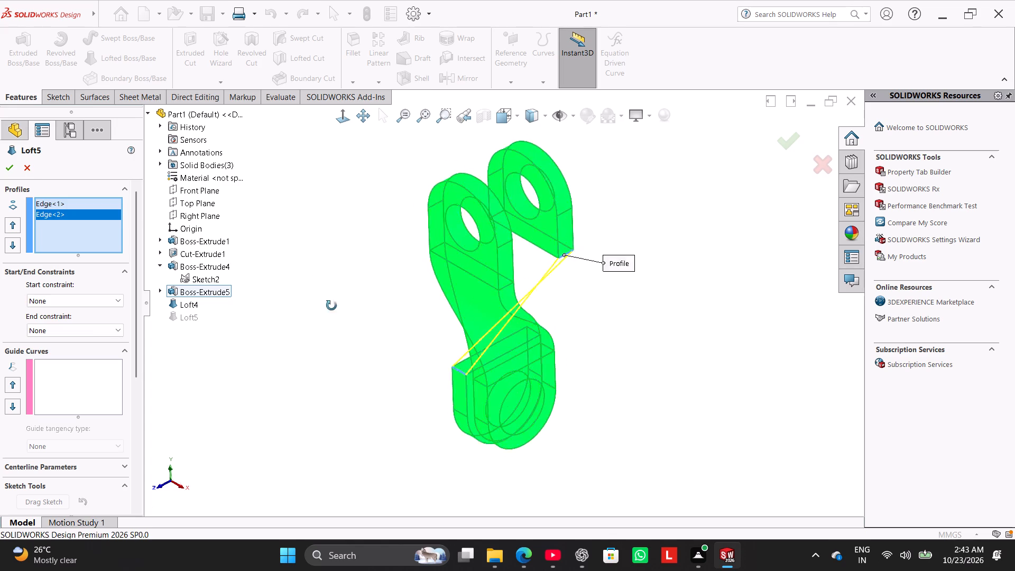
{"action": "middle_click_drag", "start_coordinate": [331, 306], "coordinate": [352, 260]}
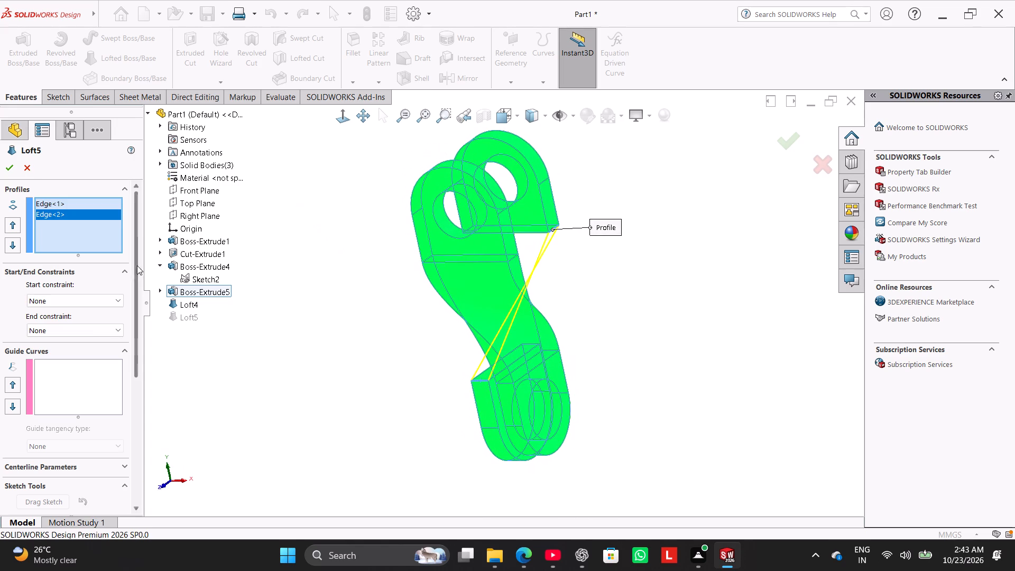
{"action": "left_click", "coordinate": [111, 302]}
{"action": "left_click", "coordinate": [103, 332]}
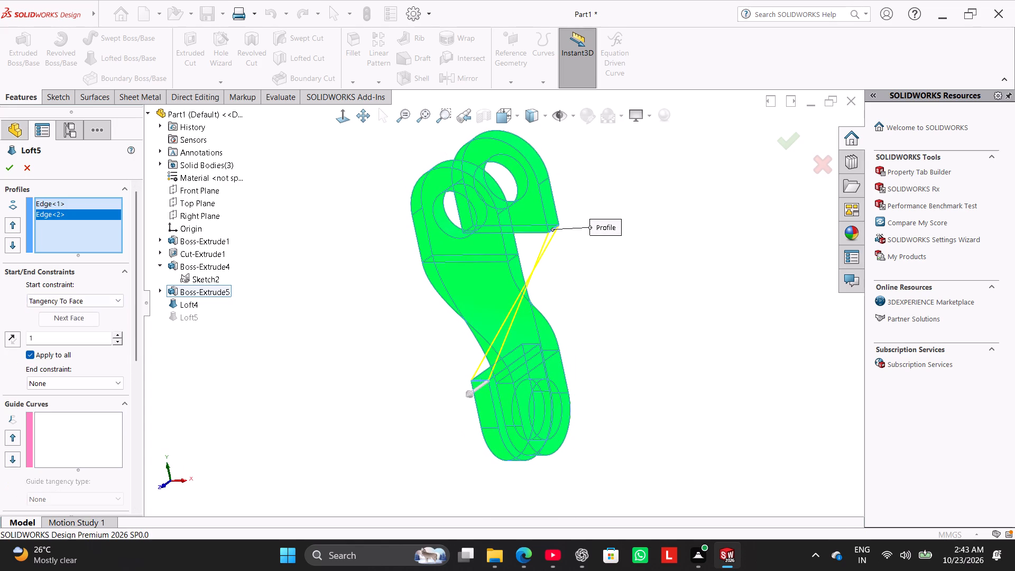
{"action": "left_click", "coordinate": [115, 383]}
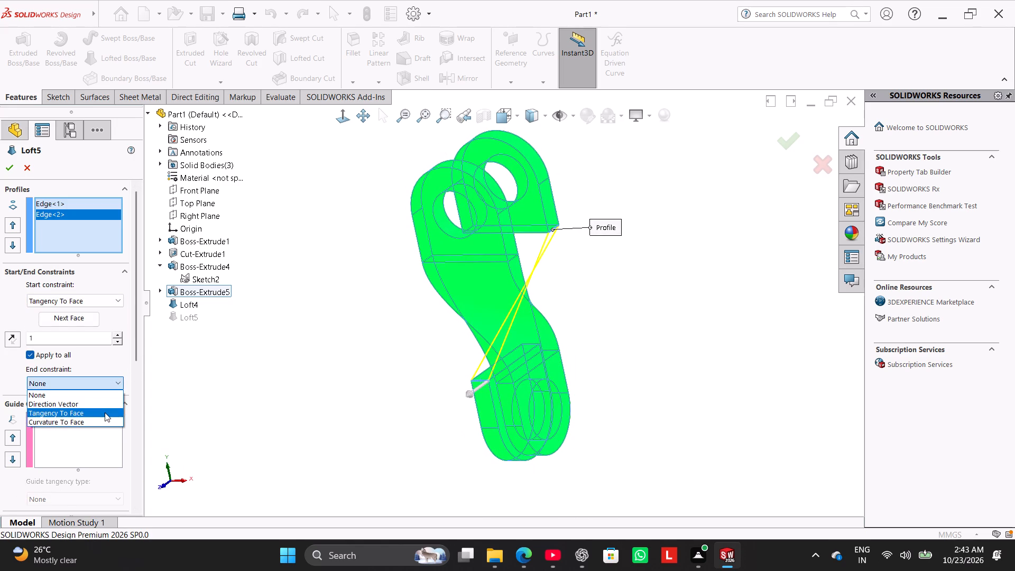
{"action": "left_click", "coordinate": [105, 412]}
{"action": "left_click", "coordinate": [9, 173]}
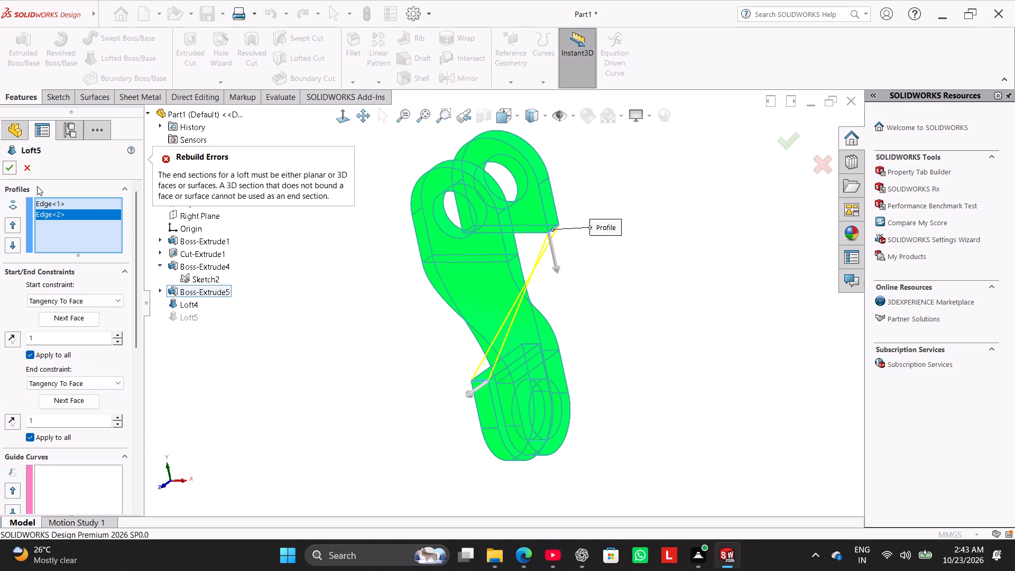
Clear the edge profiles and redefine Loft5 between the lower plate's top face and upper plate's bottom face, using Tangency To Face at both ends.
{"action": "right_click", "coordinate": [105, 206]}
{"action": "left_click", "coordinate": [121, 217]}
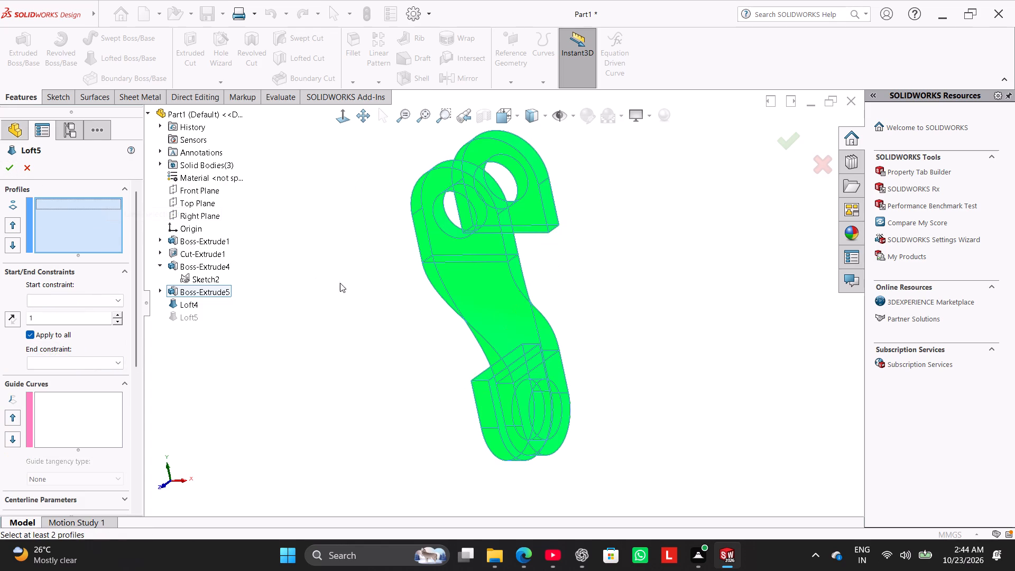
{"action": "middle_click_drag", "start_coordinate": [377, 309], "coordinate": [392, 338]}
{"action": "left_click", "coordinate": [484, 375]}
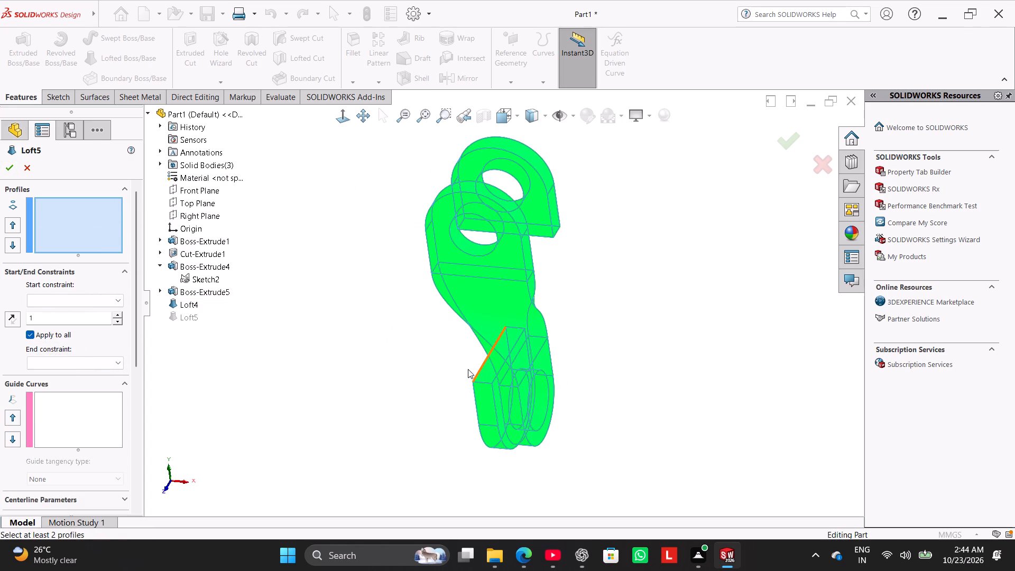
{"action": "left_click", "coordinate": [86, 223]}
{"action": "left_click", "coordinate": [488, 372]}
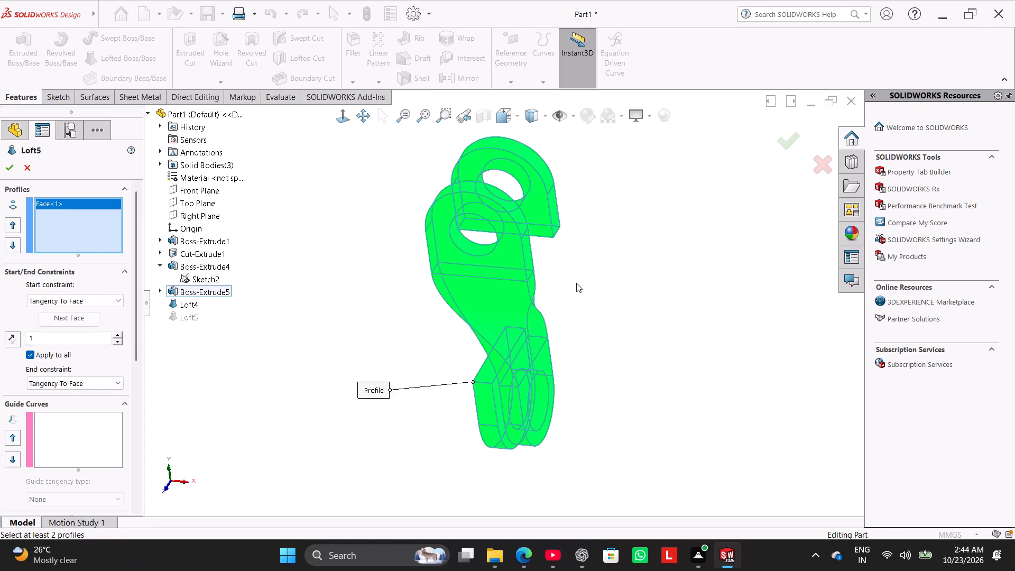
{"action": "middle_click_drag", "start_coordinate": [576, 275], "coordinate": [528, 218]}
{"action": "middle_click_drag", "start_coordinate": [521, 243], "coordinate": [490, 214]}
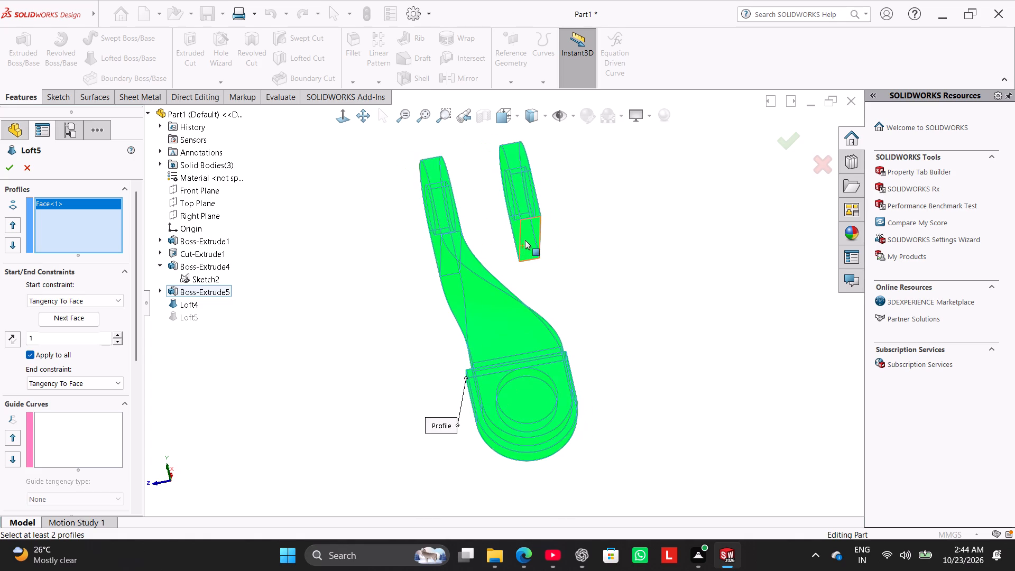
{"action": "left_click", "coordinate": [525, 240]}
{"action": "middle_click_drag", "start_coordinate": [322, 293], "coordinate": [361, 344]}
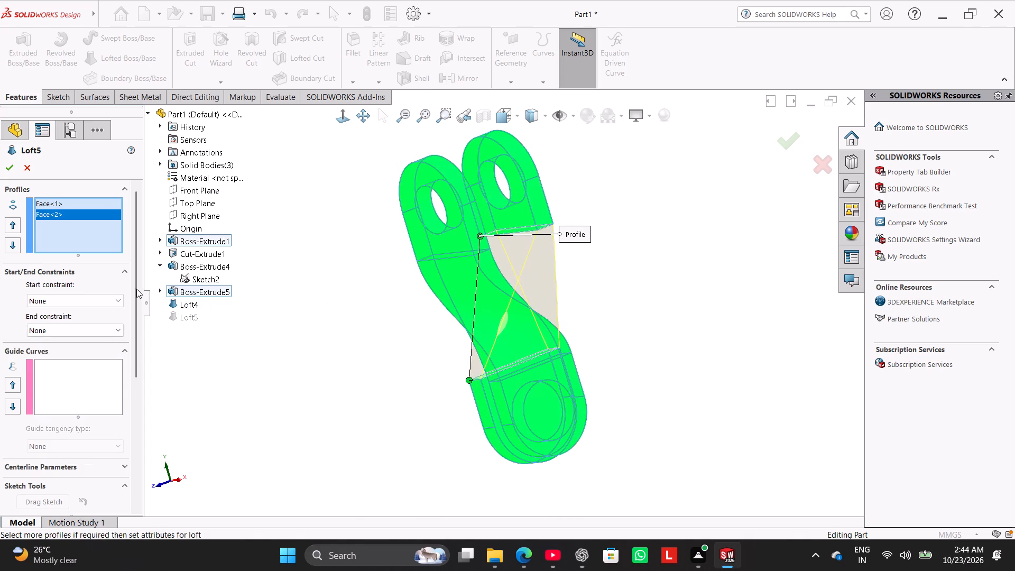
{"action": "left_click", "coordinate": [97, 302]}
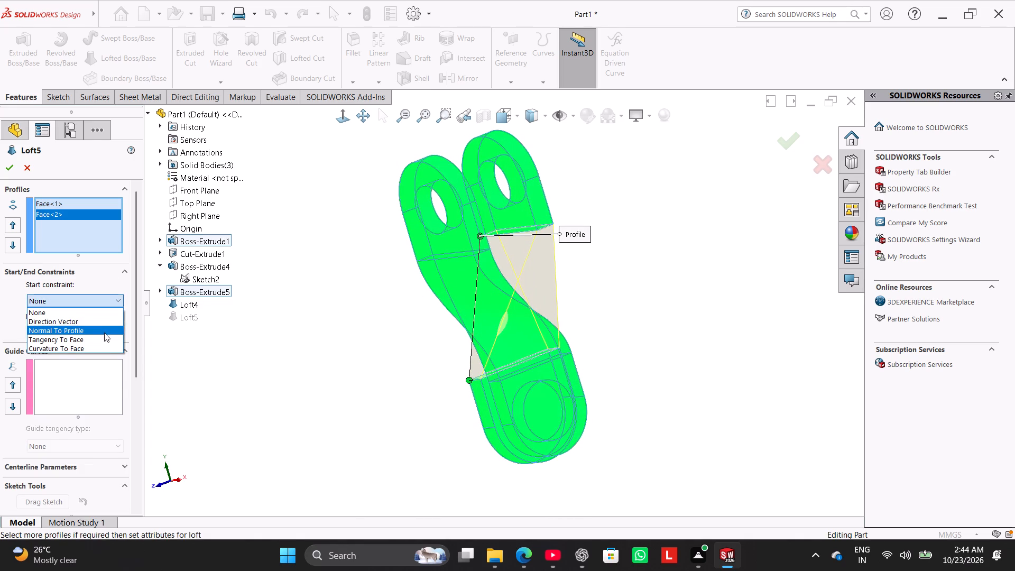
{"action": "left_click", "coordinate": [105, 338]}
{"action": "left_click", "coordinate": [119, 383]}
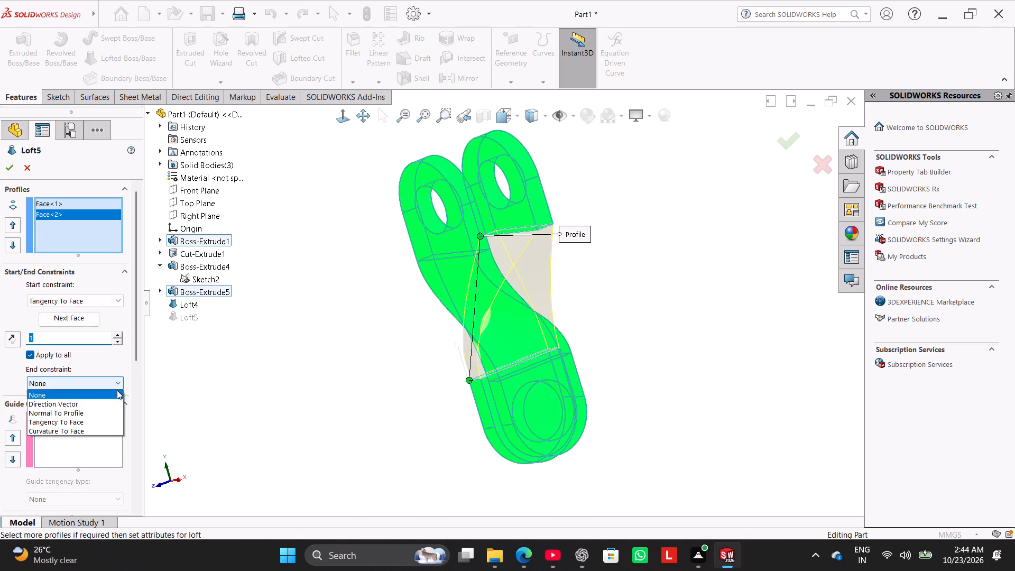
{"action": "left_click", "coordinate": [108, 420]}
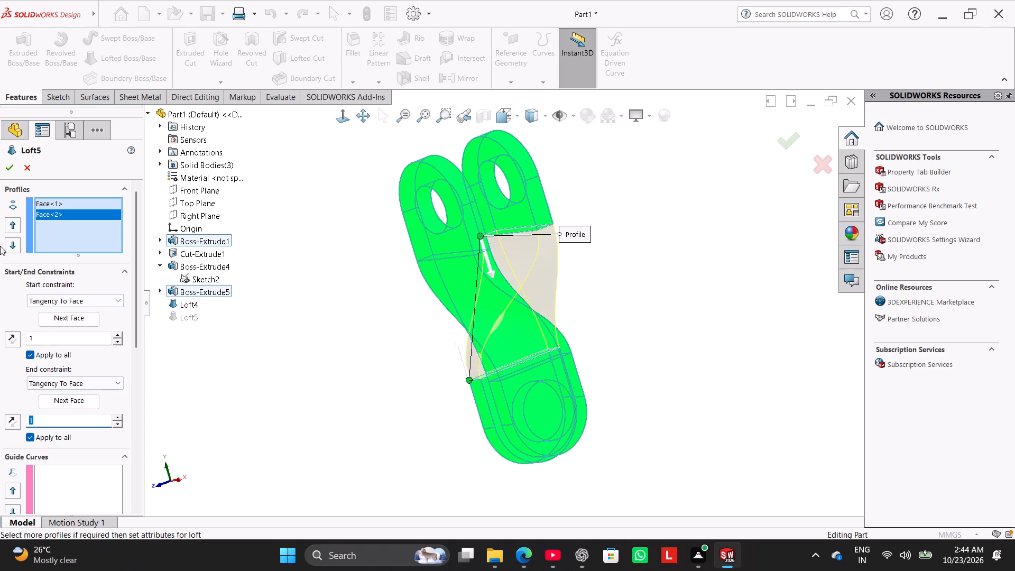
{"action": "left_click", "coordinate": [7, 165]}
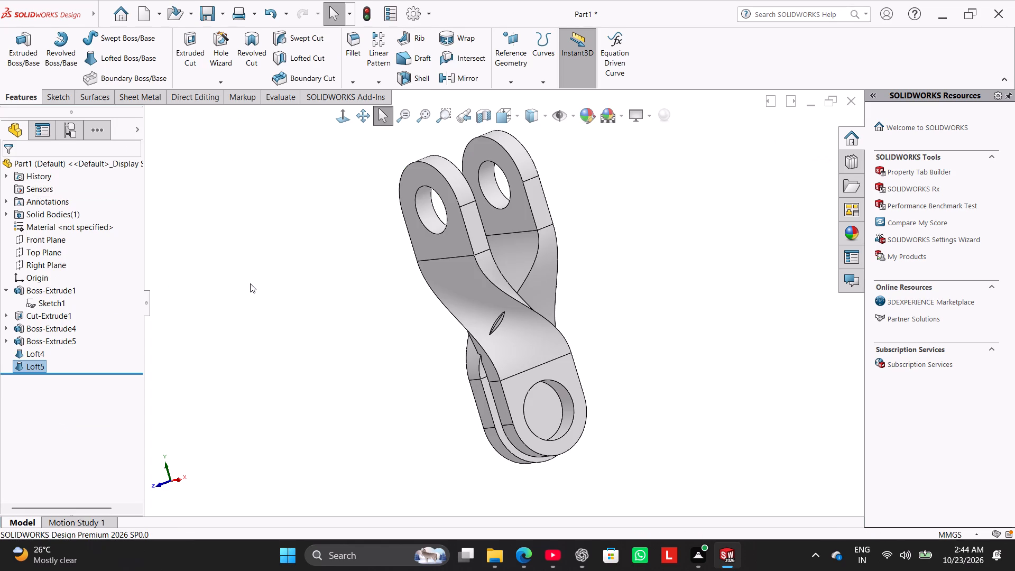
Edit Loft5 again and move its upper connector across the plate thickness to the rear corner of the upper face.
{"action": "left_click", "coordinate": [253, 287]}
{"action": "middle_click_drag", "start_coordinate": [270, 307], "coordinate": [237, 345]}
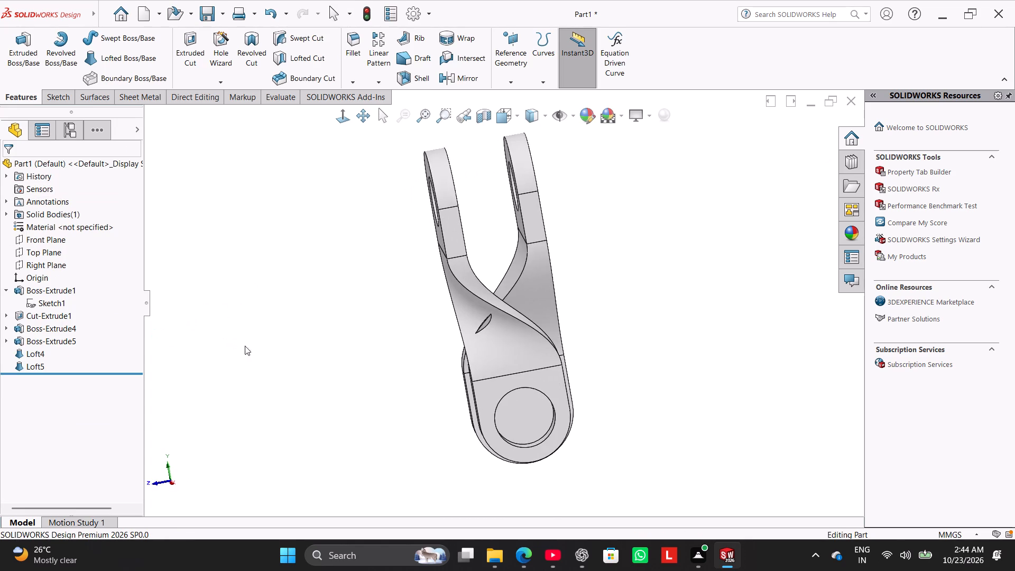
{"action": "right_click_drag", "start_coordinate": [249, 340], "coordinate": [373, 225]}
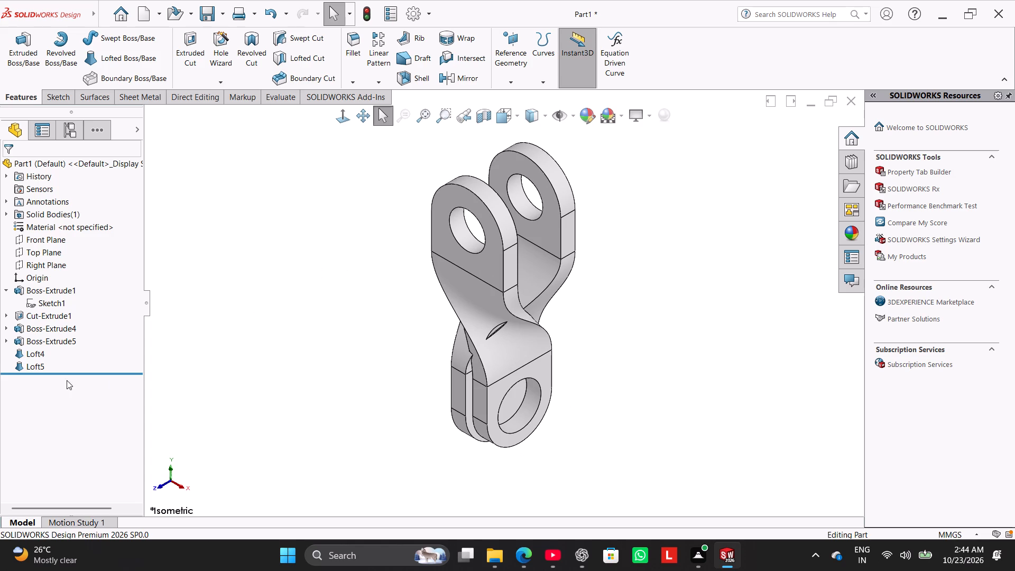
{"action": "right_click", "coordinate": [45, 367]}
{"action": "left_click", "coordinate": [56, 294]}
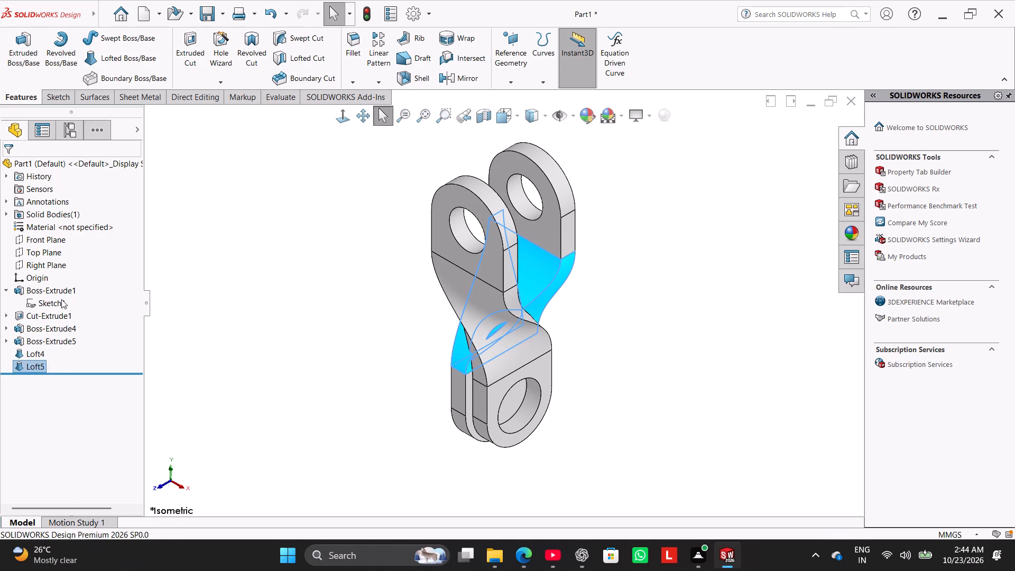
{"action": "left_click_drag", "start_coordinate": [488, 217], "coordinate": [501, 215]}
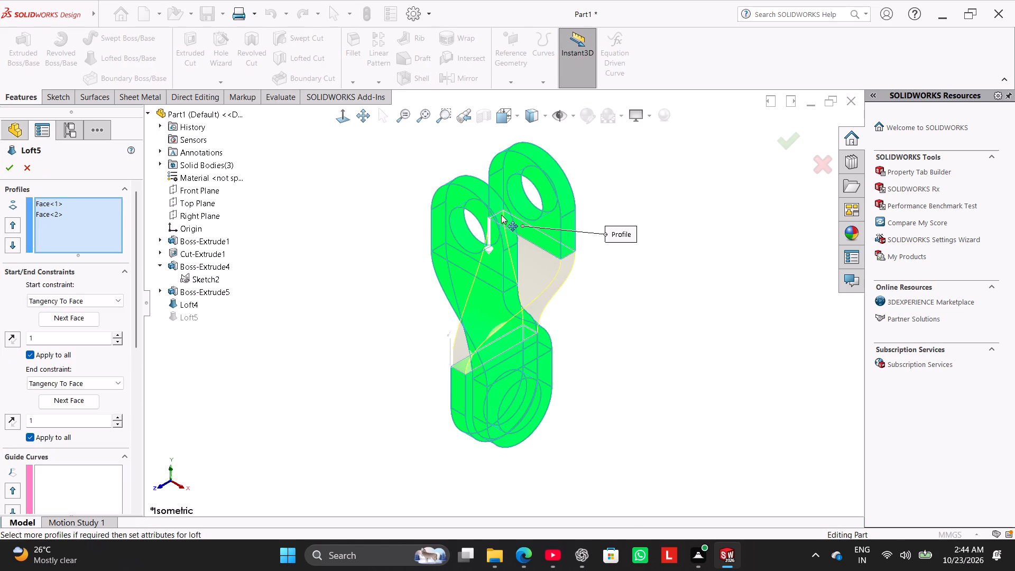
{"action": "left_click_drag", "start_coordinate": [501, 215], "coordinate": [502, 214]}
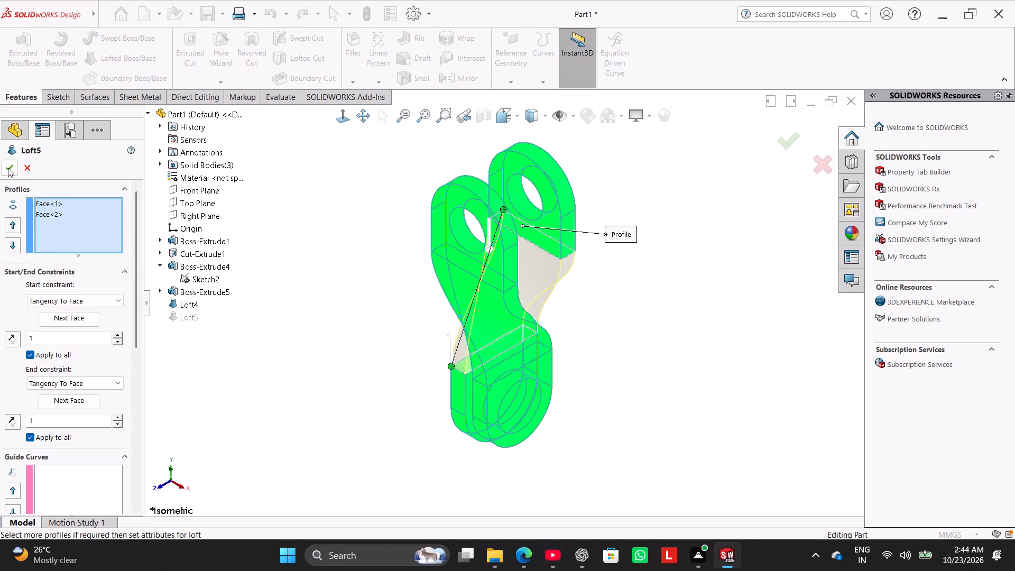
{"action": "left_click", "coordinate": [7, 168]}
Examine both lofted arms from several angles, checking their twist and the clearance between them.
{"action": "left_click", "coordinate": [264, 224]}
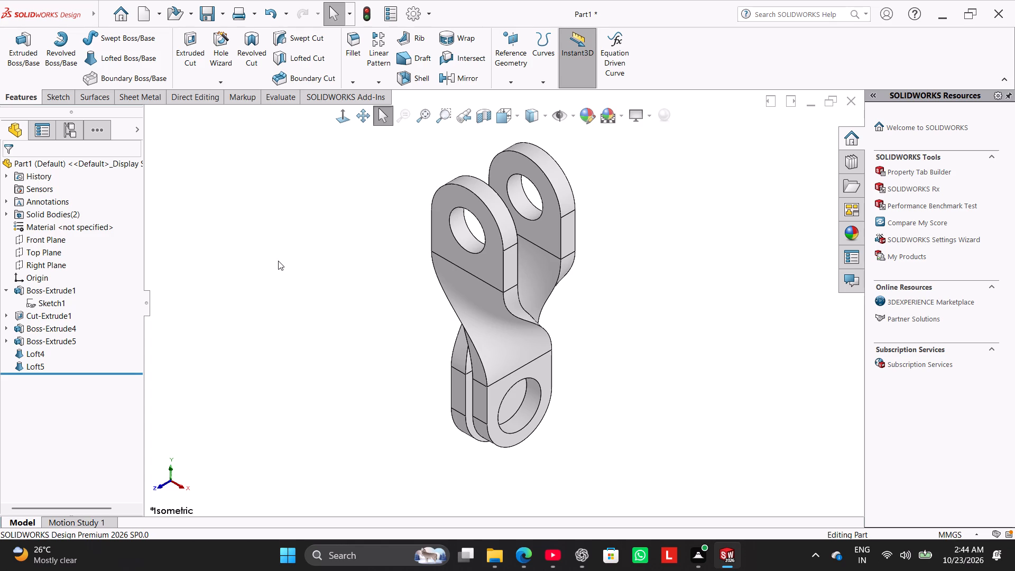
{"action": "middle_click_drag", "start_coordinate": [276, 261], "coordinate": [232, 220]}
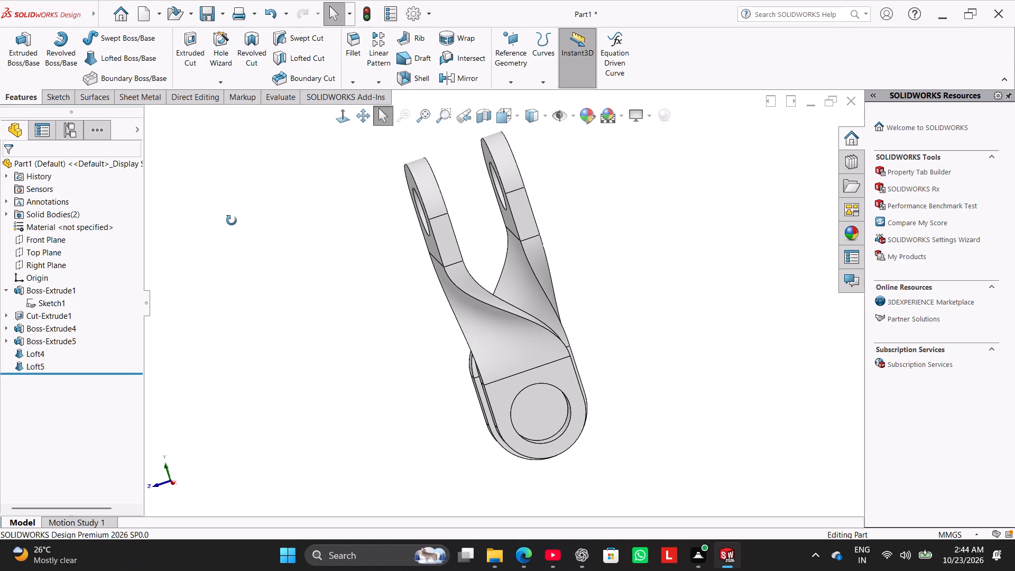
{"action": "middle_click_drag", "start_coordinate": [232, 220], "coordinate": [250, 227]}
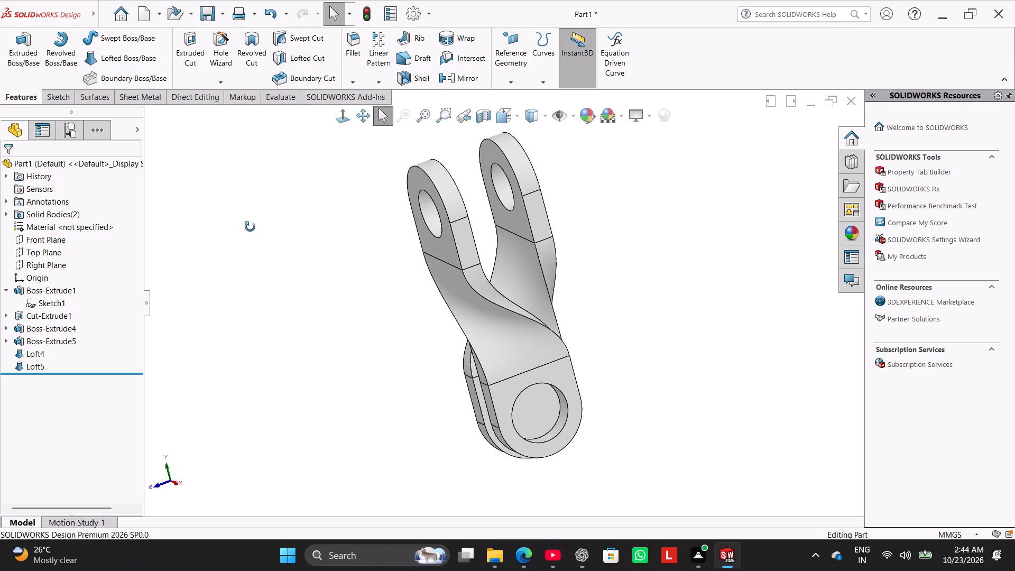
{"action": "middle_click_drag", "start_coordinate": [250, 227], "coordinate": [252, 229]}
{"action": "middle_click", "coordinate": [276, 275]}
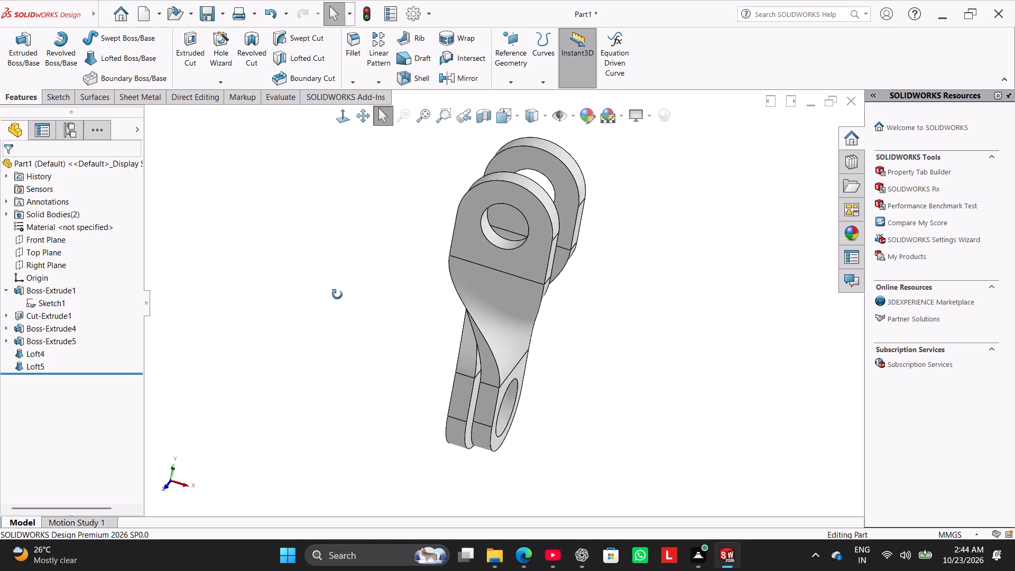
{"action": "right_click_drag", "start_coordinate": [325, 345], "coordinate": [369, 278]}
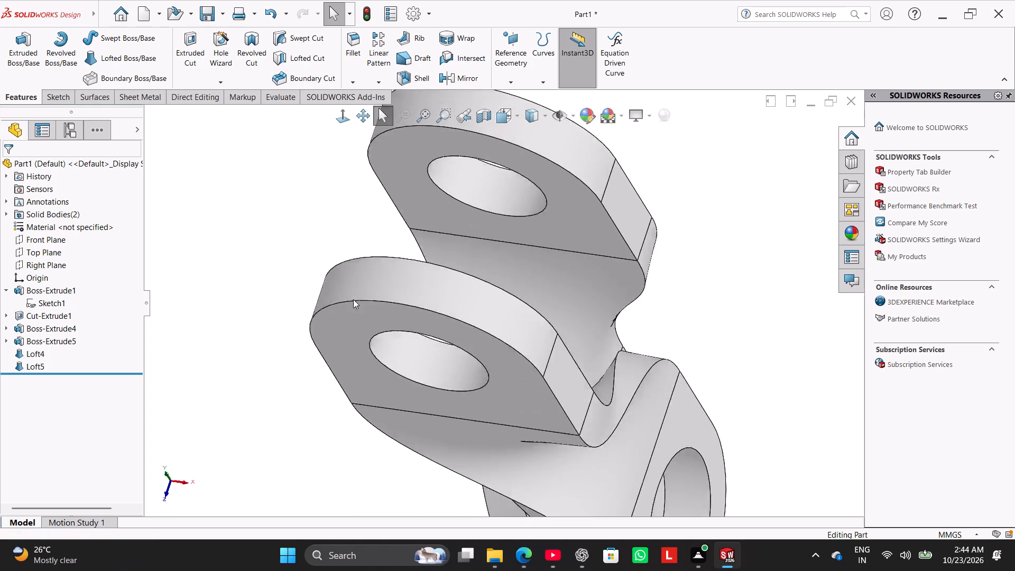
{"action": "right_click_drag", "start_coordinate": [310, 322], "coordinate": [397, 161]}
{"action": "right_click_drag", "start_coordinate": [308, 340], "coordinate": [344, 245]}
{"action": "right_click_drag", "start_coordinate": [342, 326], "coordinate": [450, 163]}
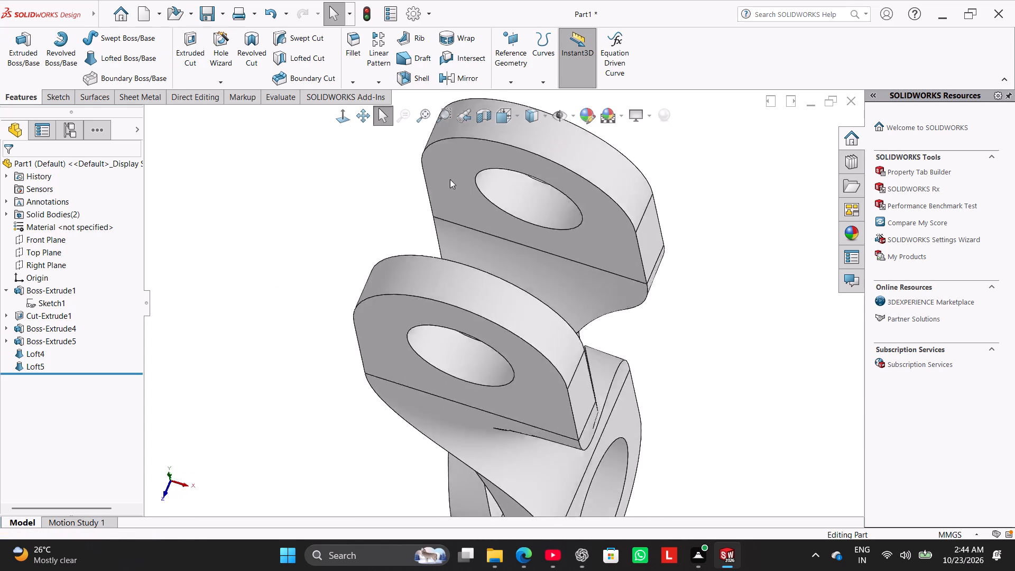
{"action": "left_click", "coordinate": [316, 268]}
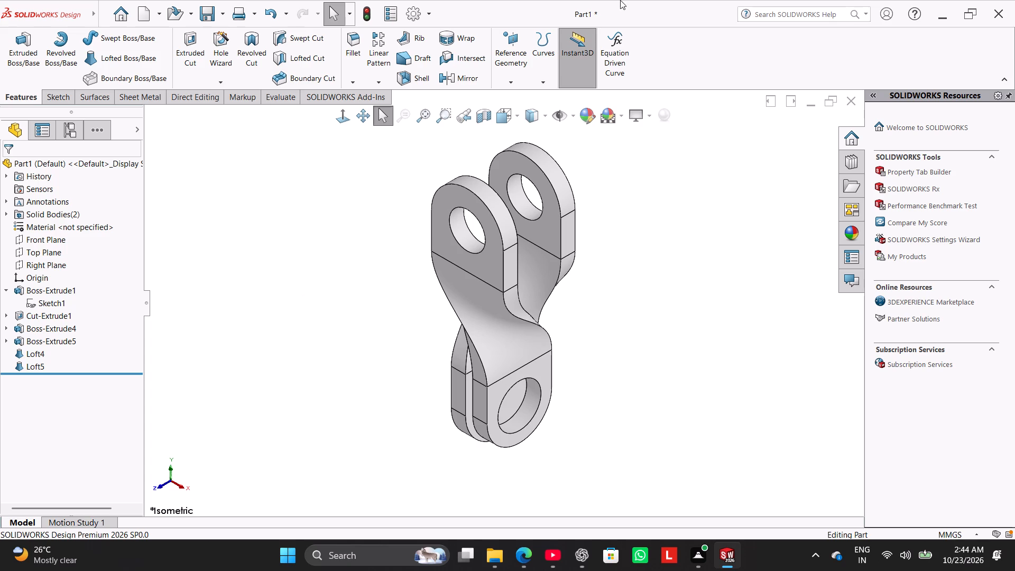
Change the display style of the model view.
{"action": "left_click", "coordinate": [548, 118]}
{"action": "left_click", "coordinate": [536, 197]}
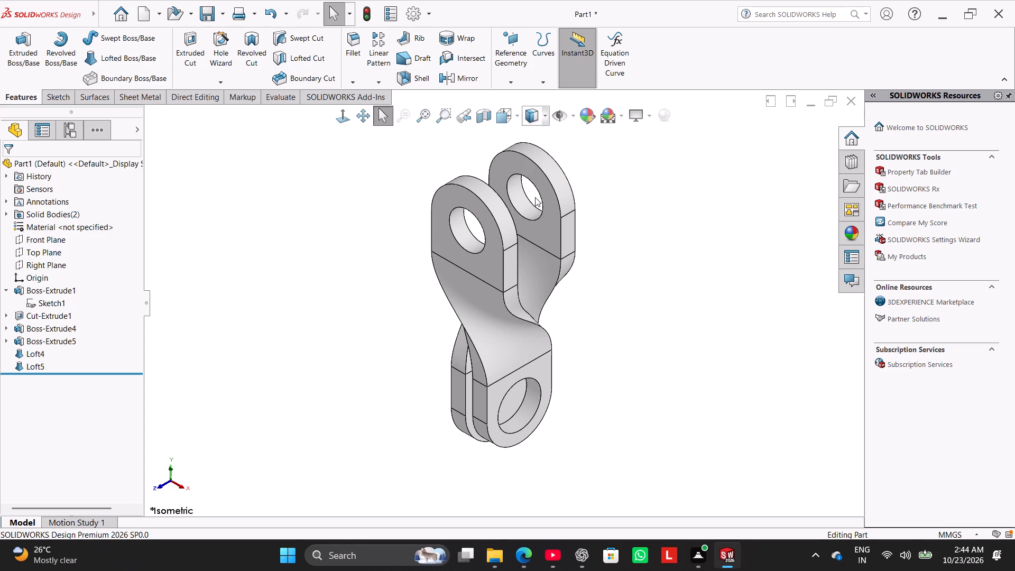
Examine the twist and overlap of the lofted arms in hidden-line display from the front and side.
{"action": "left_click", "coordinate": [345, 121]}
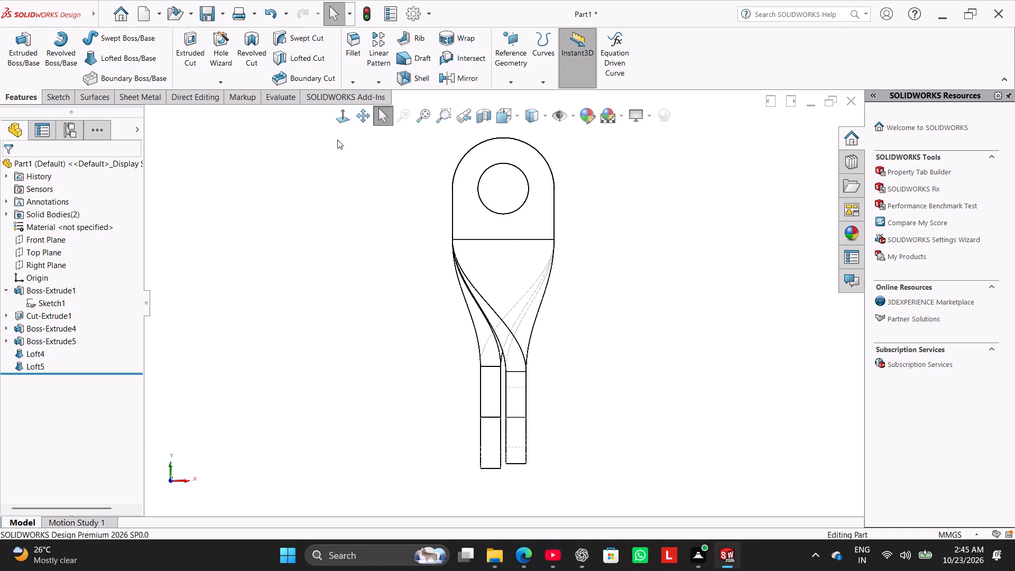
{"action": "middle_click_drag", "start_coordinate": [422, 239], "coordinate": [463, 241]}
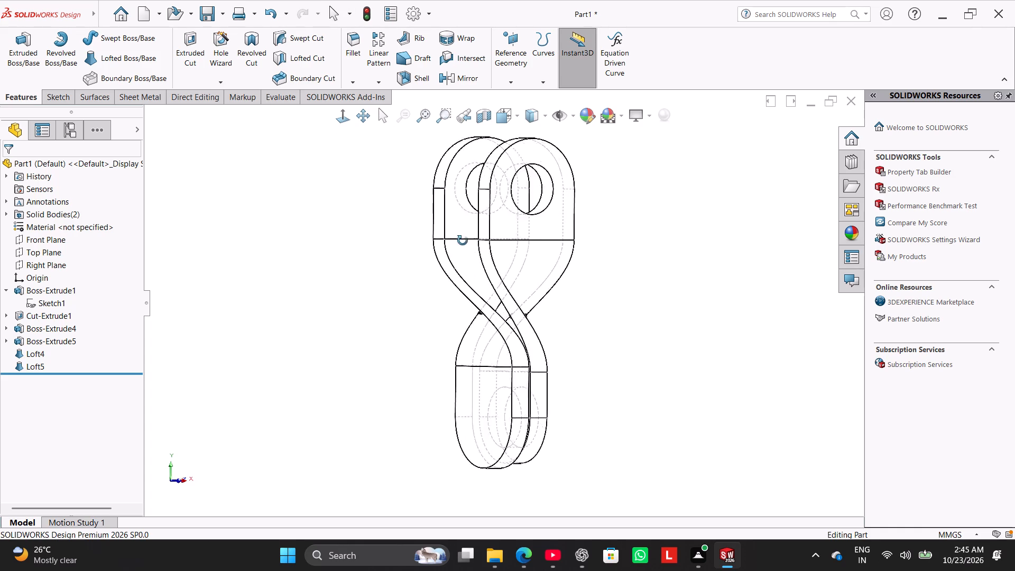
{"action": "middle_click_drag", "start_coordinate": [463, 241], "coordinate": [333, 243]}
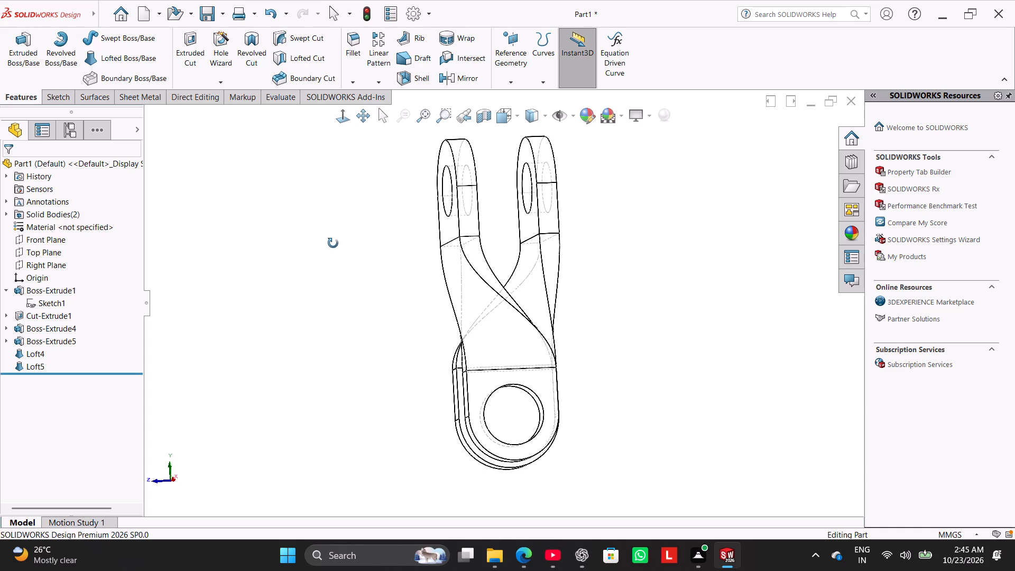
{"action": "middle_click_drag", "start_coordinate": [333, 243], "coordinate": [329, 260]}
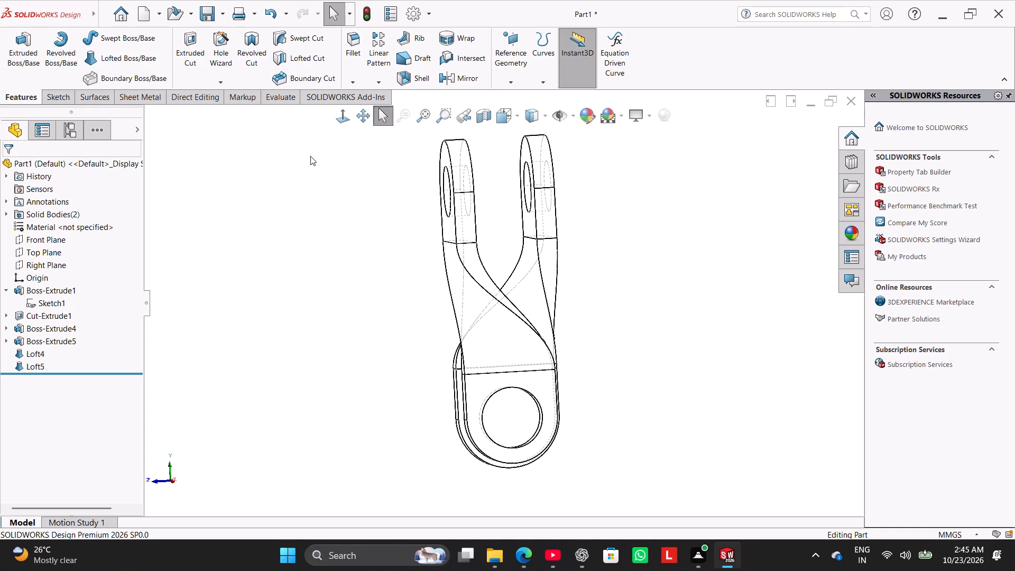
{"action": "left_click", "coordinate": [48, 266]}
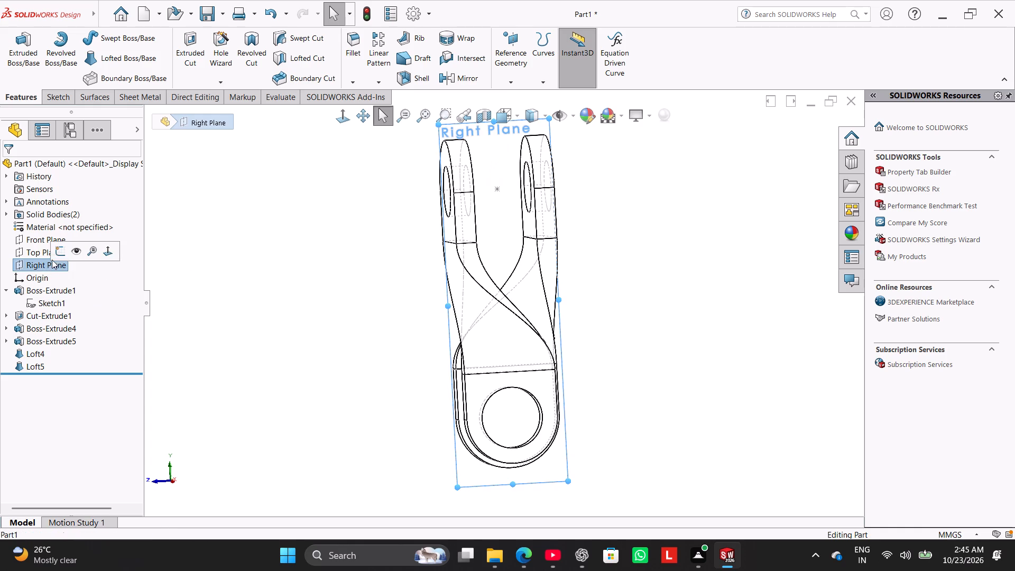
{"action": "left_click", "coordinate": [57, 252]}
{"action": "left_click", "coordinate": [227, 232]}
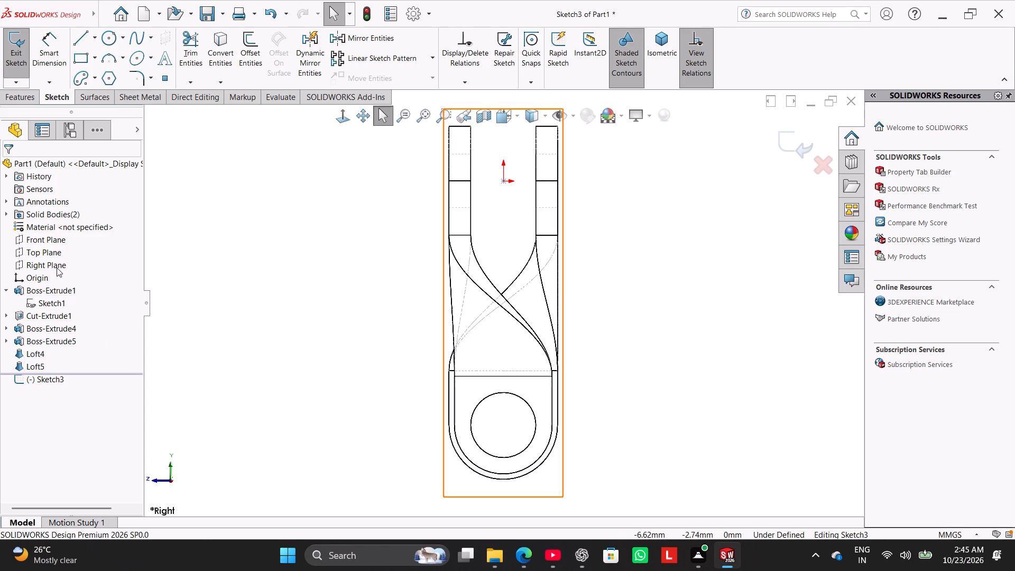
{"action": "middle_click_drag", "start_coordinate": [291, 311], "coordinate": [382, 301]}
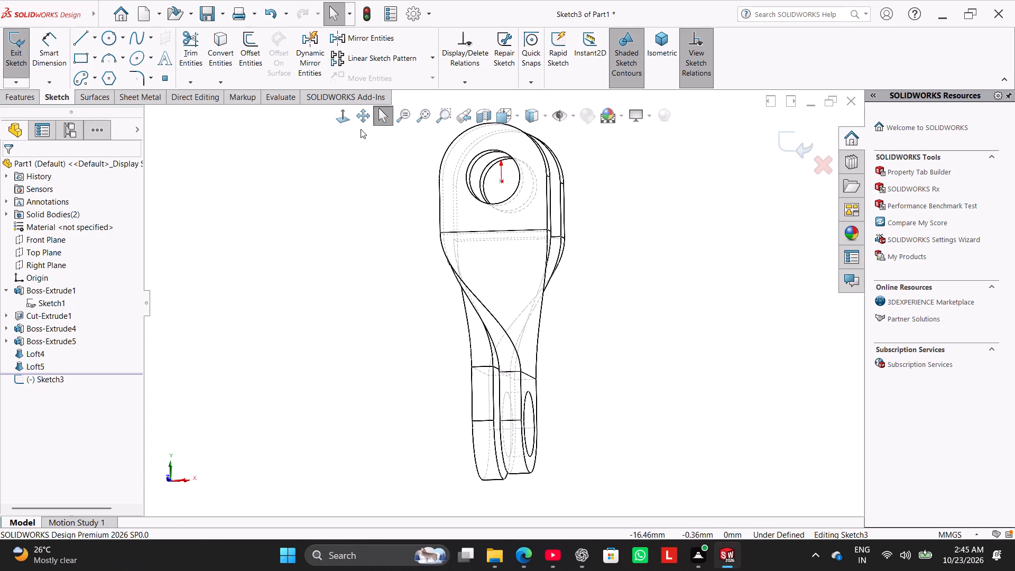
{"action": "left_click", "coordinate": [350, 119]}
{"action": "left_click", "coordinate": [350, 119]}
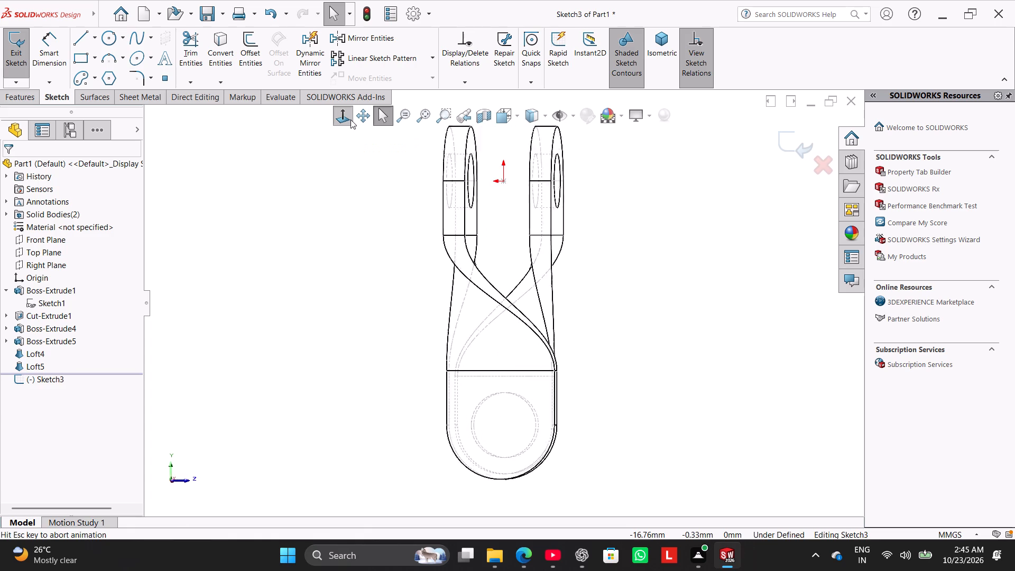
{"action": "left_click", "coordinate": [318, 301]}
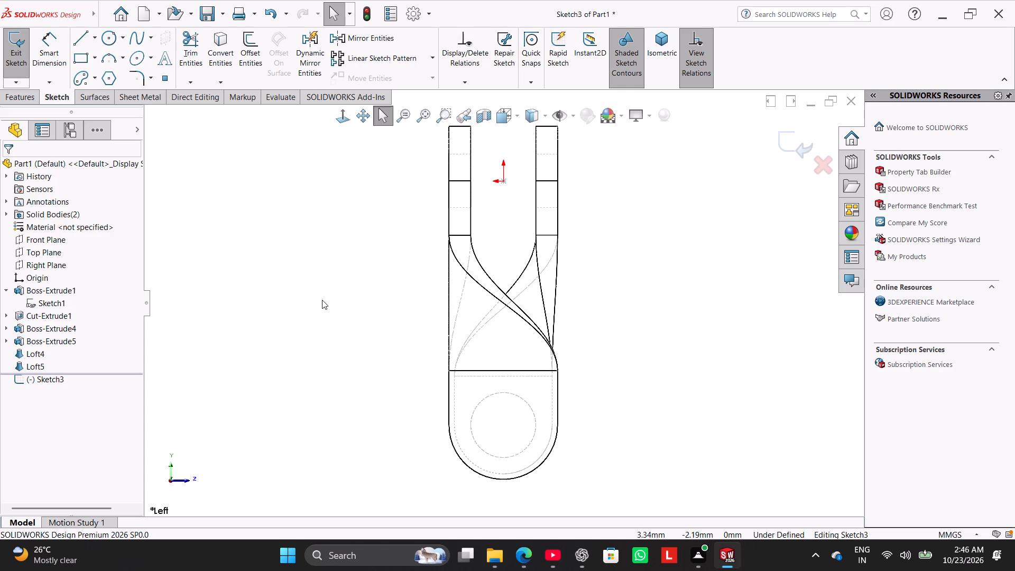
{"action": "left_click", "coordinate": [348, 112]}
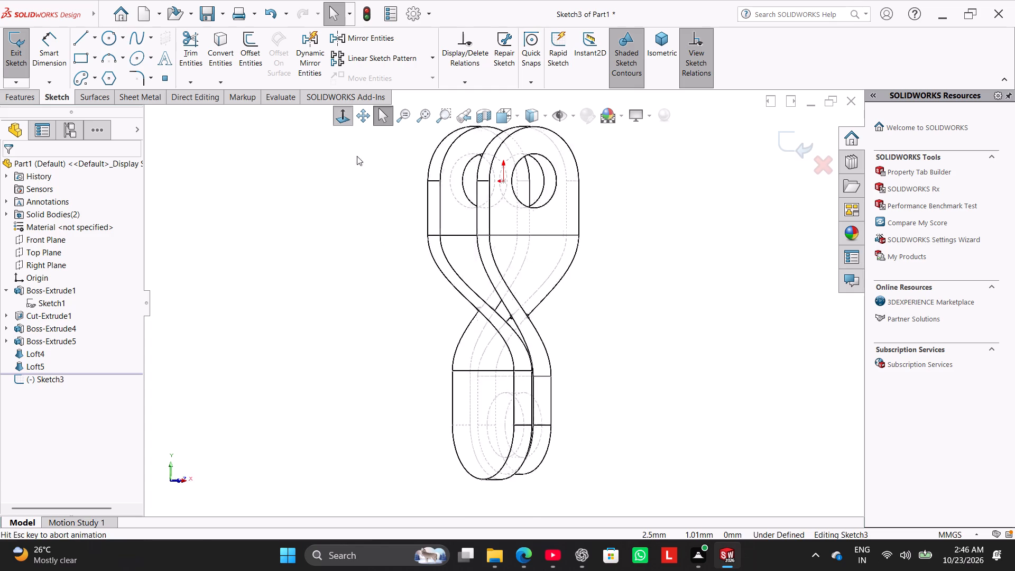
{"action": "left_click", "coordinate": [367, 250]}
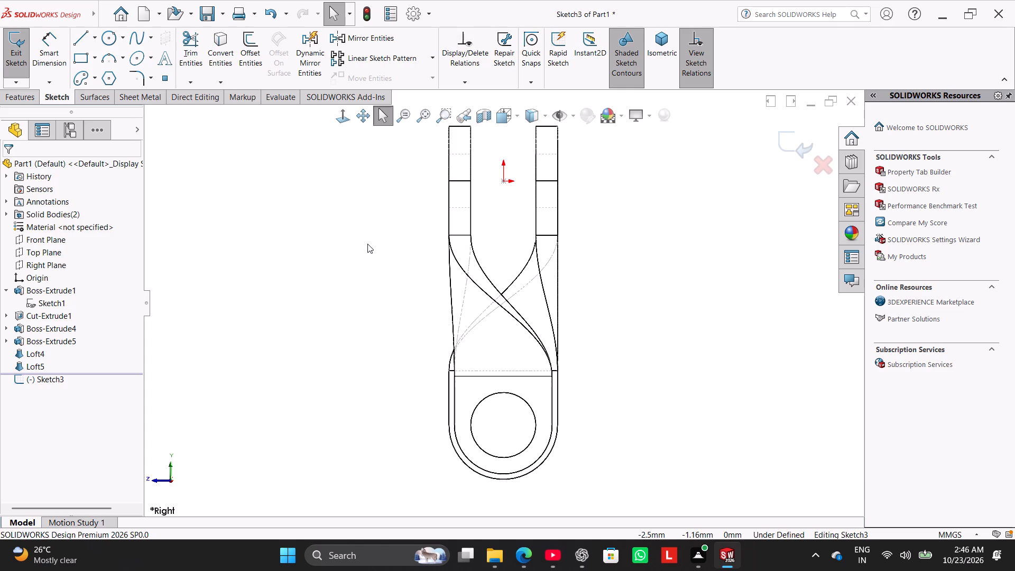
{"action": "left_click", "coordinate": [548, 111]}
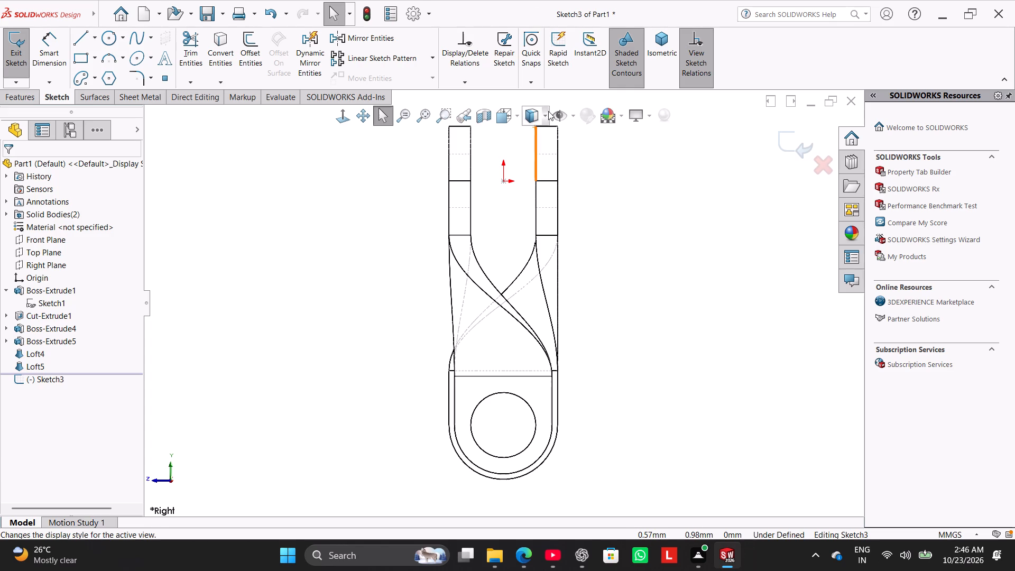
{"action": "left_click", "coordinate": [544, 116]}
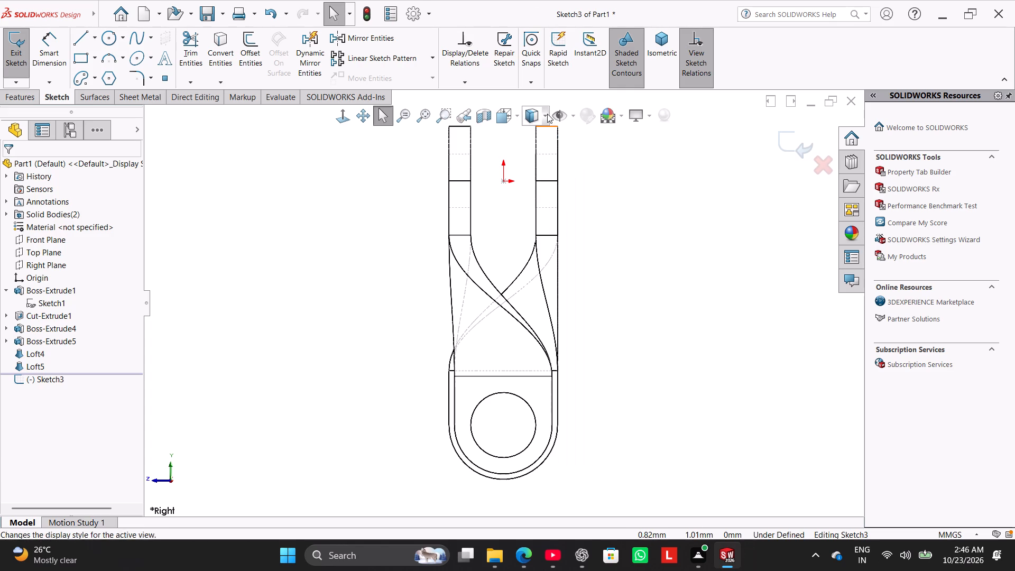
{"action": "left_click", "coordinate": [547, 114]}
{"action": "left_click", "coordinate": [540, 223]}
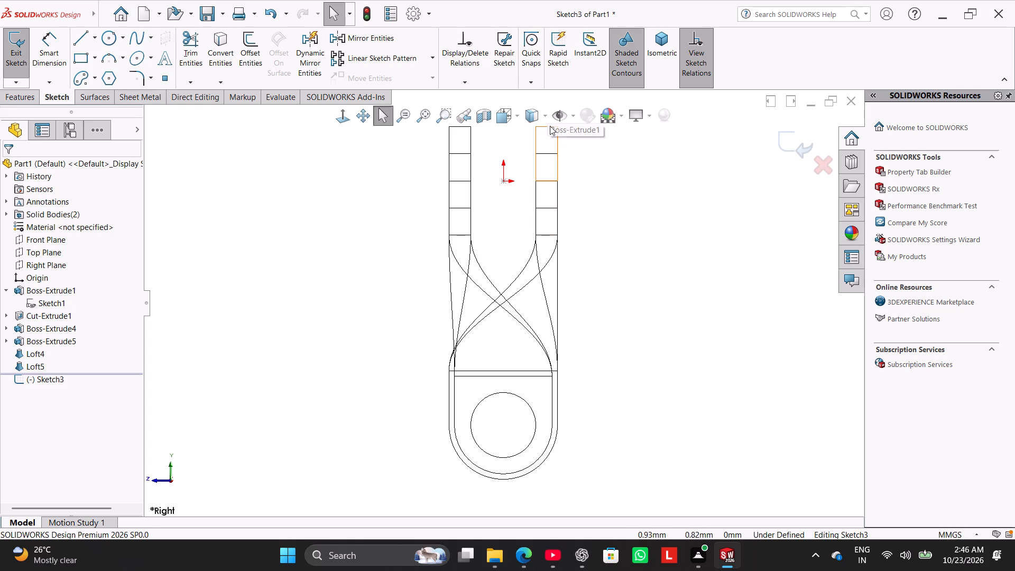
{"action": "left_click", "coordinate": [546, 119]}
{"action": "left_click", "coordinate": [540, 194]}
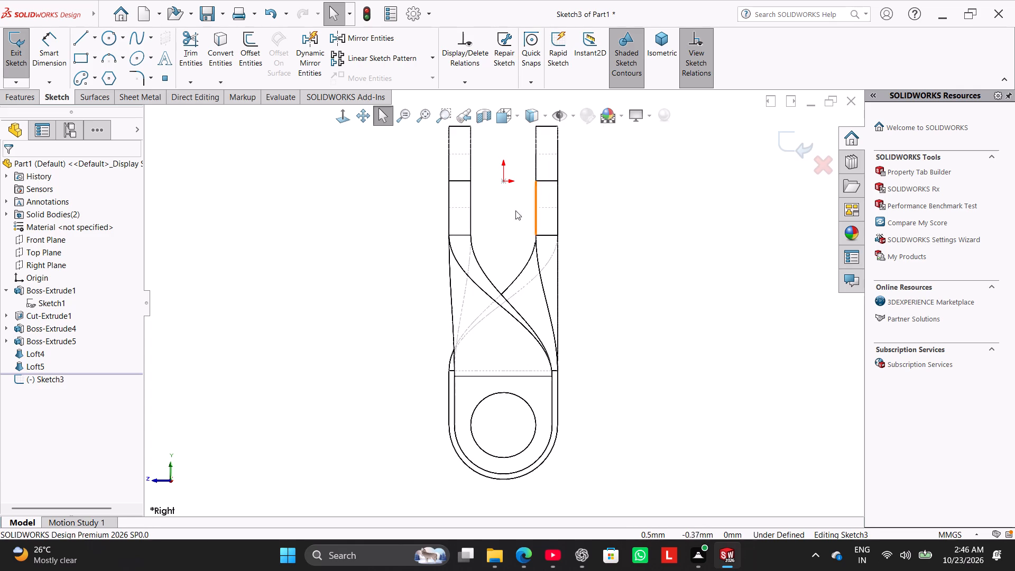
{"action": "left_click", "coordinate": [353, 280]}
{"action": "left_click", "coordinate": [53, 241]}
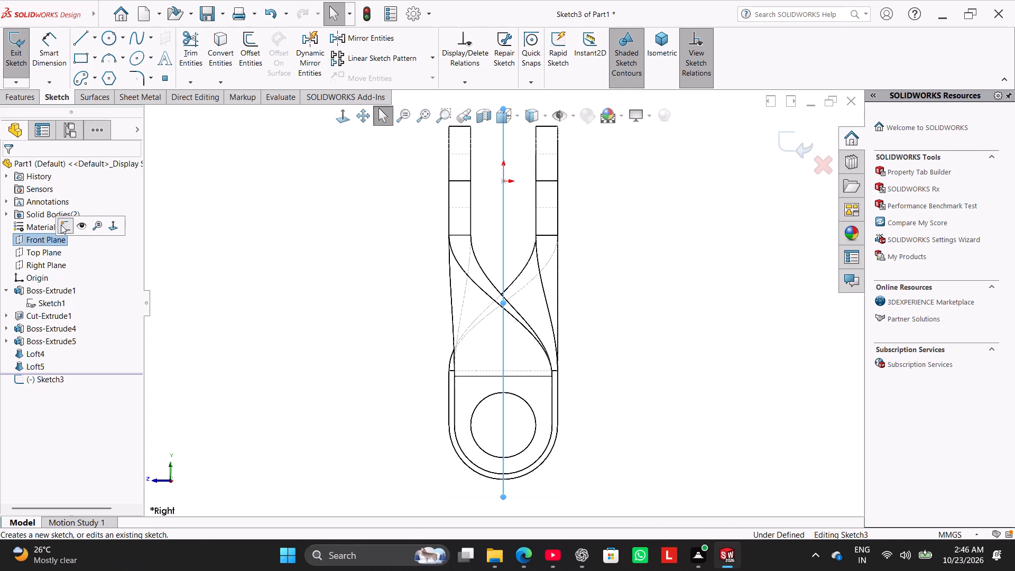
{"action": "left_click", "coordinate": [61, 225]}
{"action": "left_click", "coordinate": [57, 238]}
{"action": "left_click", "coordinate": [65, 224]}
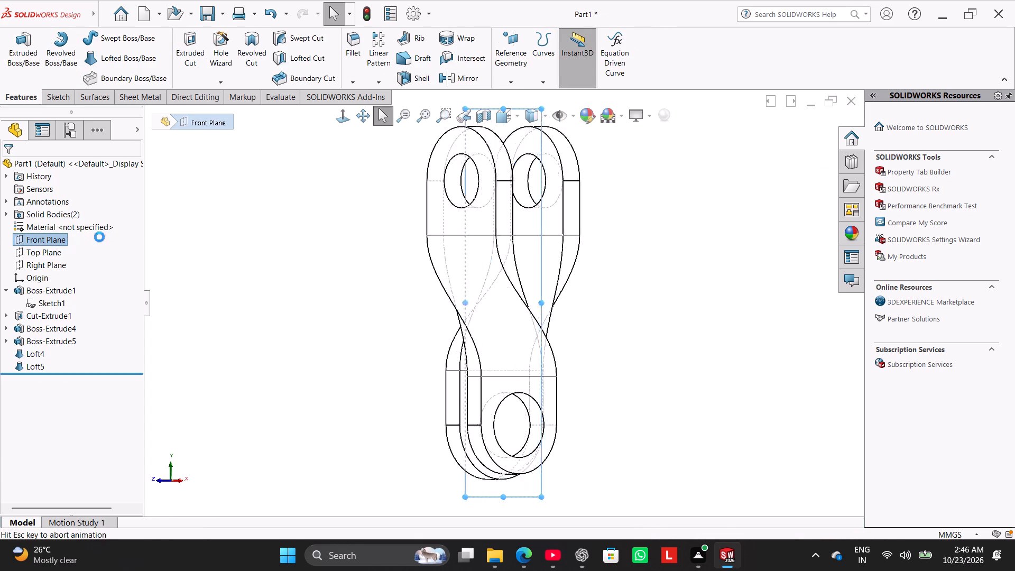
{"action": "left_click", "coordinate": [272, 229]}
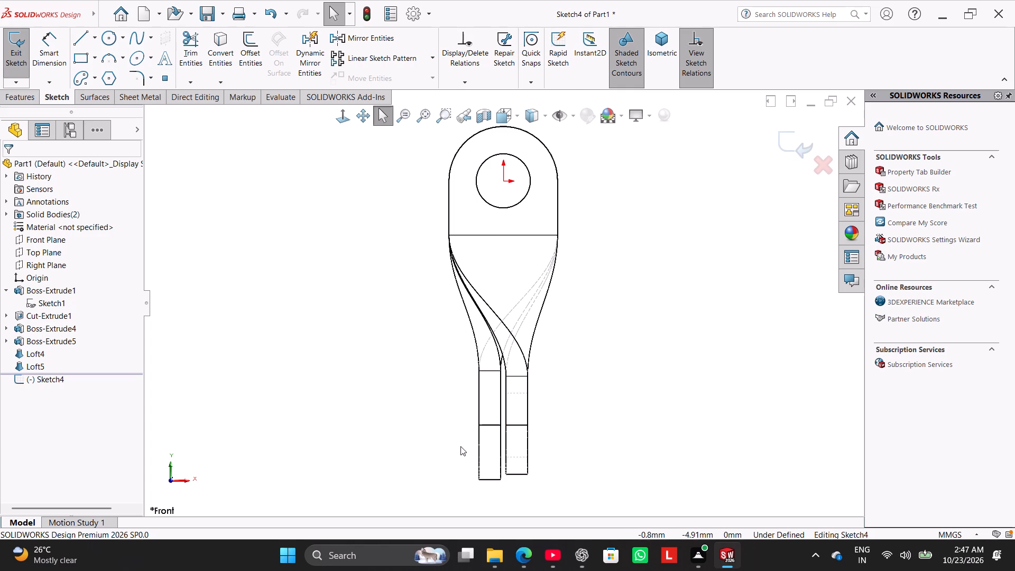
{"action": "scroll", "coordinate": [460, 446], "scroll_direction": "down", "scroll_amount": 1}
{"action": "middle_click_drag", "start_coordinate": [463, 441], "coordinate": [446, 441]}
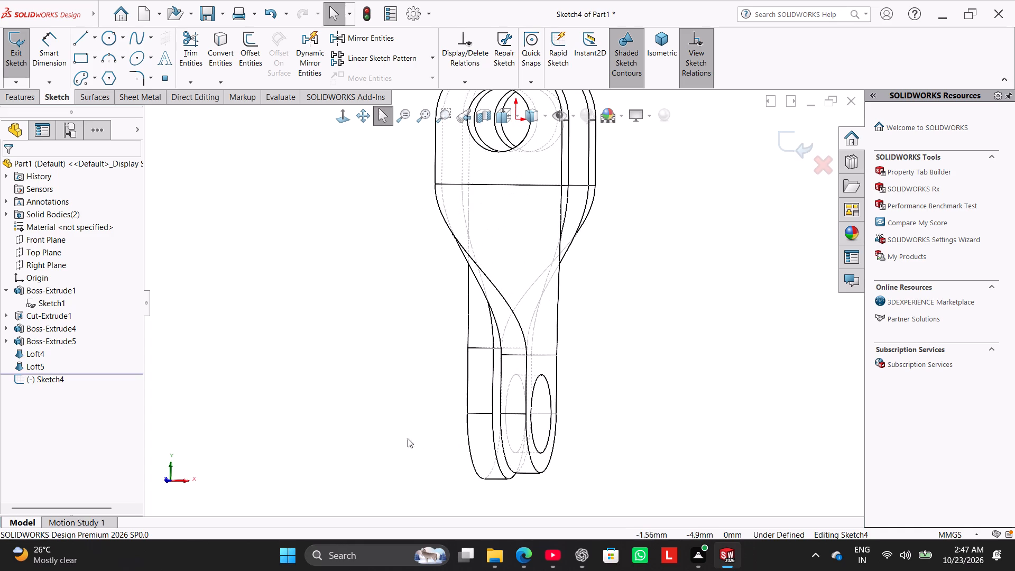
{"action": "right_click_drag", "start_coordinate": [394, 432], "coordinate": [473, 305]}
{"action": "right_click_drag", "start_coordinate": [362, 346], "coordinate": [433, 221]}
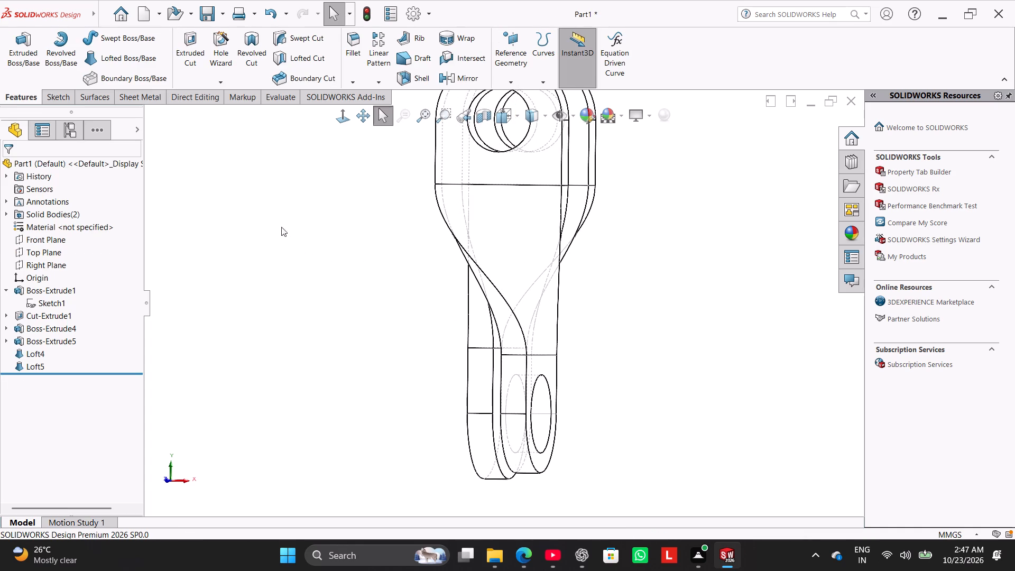
Display the model shaded with edges in the isometric view.
{"action": "left_click", "coordinate": [543, 114]}
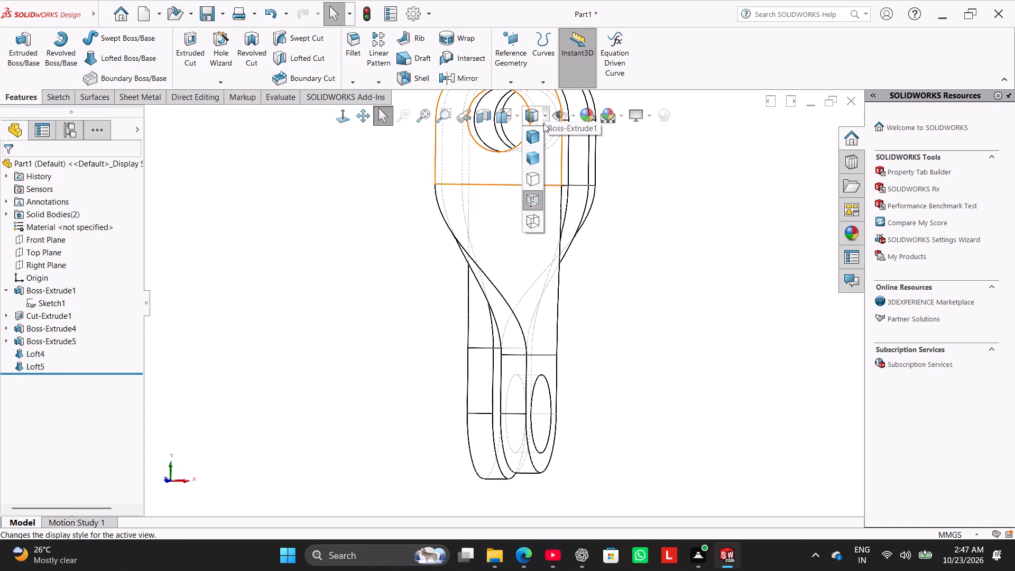
{"action": "left_click", "coordinate": [535, 136]}
{"action": "right_click_drag", "start_coordinate": [333, 307], "coordinate": [402, 230]}
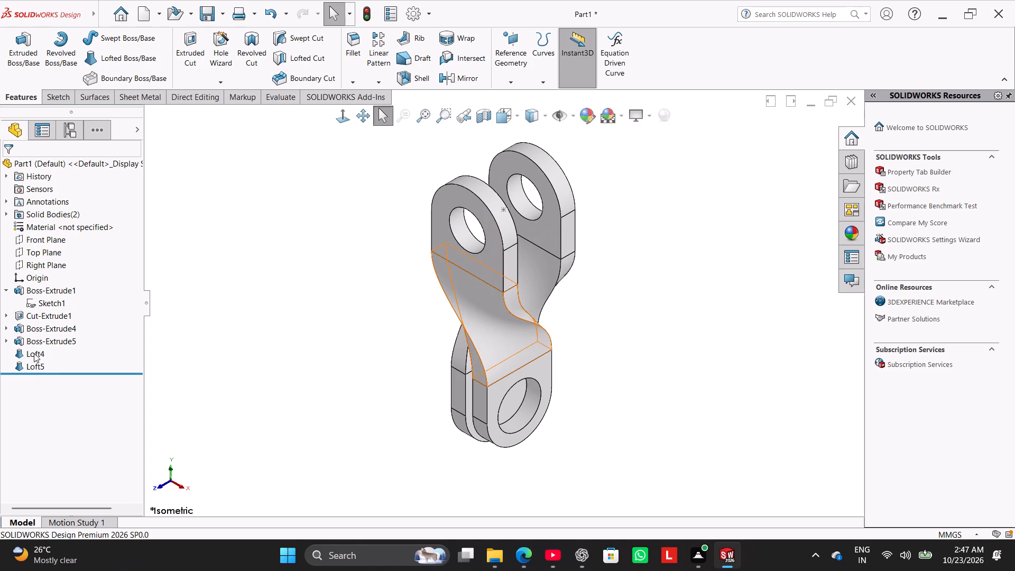
Edit the sketch of Boss-Extrude4 and delete the inner offset D-outline: its top line, arc and two side lines.
{"action": "right_click", "coordinate": [52, 331]}
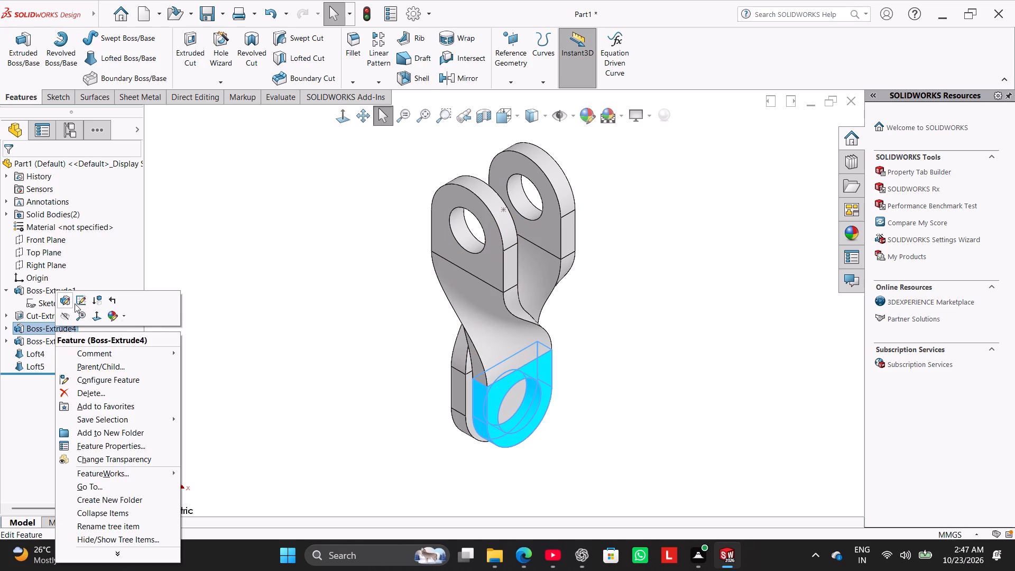
{"action": "left_click", "coordinate": [82, 300]}
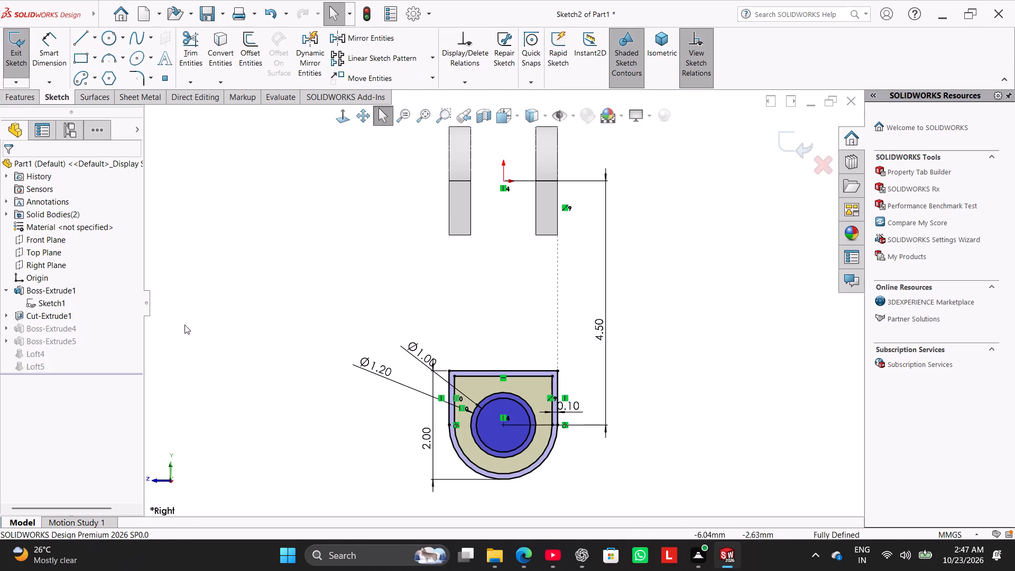
{"action": "scroll", "coordinate": [532, 390], "scroll_direction": "down", "scroll_amount": 1}
{"action": "right_click", "coordinate": [533, 370]}
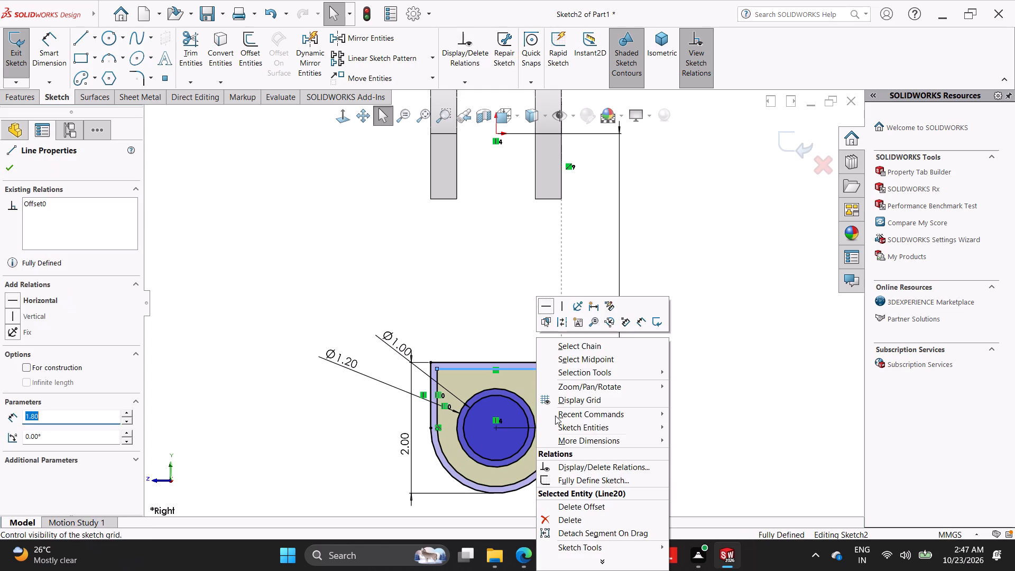
{"action": "left_click", "coordinate": [582, 514]}
{"action": "right_click", "coordinate": [550, 447]}
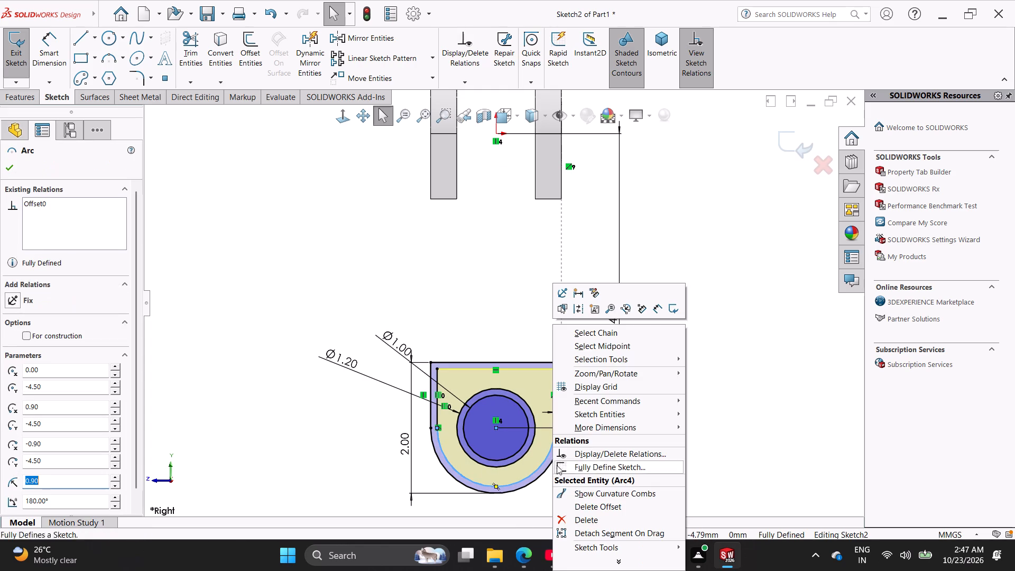
{"action": "left_click", "coordinate": [586, 515]}
{"action": "right_click", "coordinate": [555, 403]}
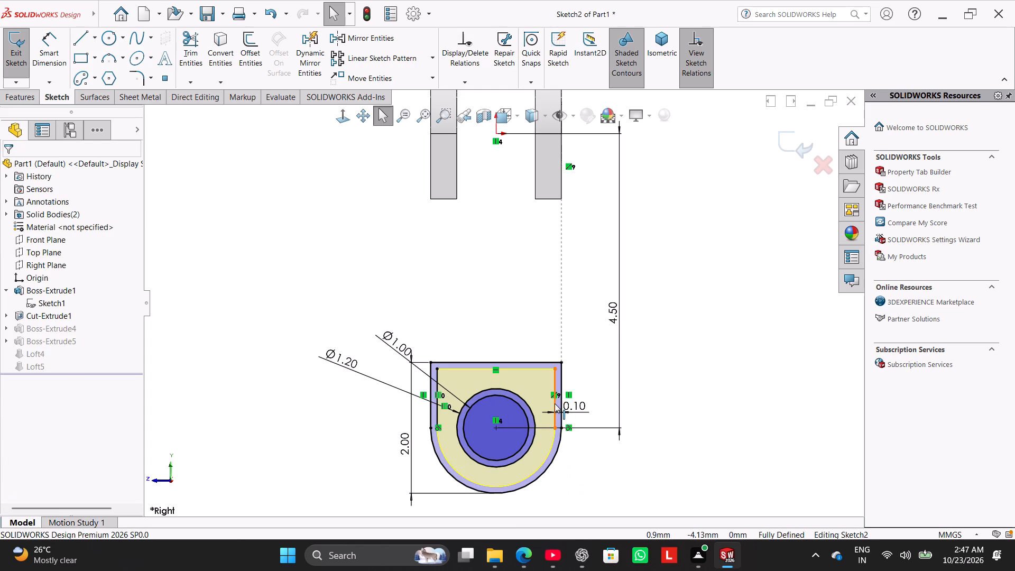
{"action": "left_click", "coordinate": [588, 519]}
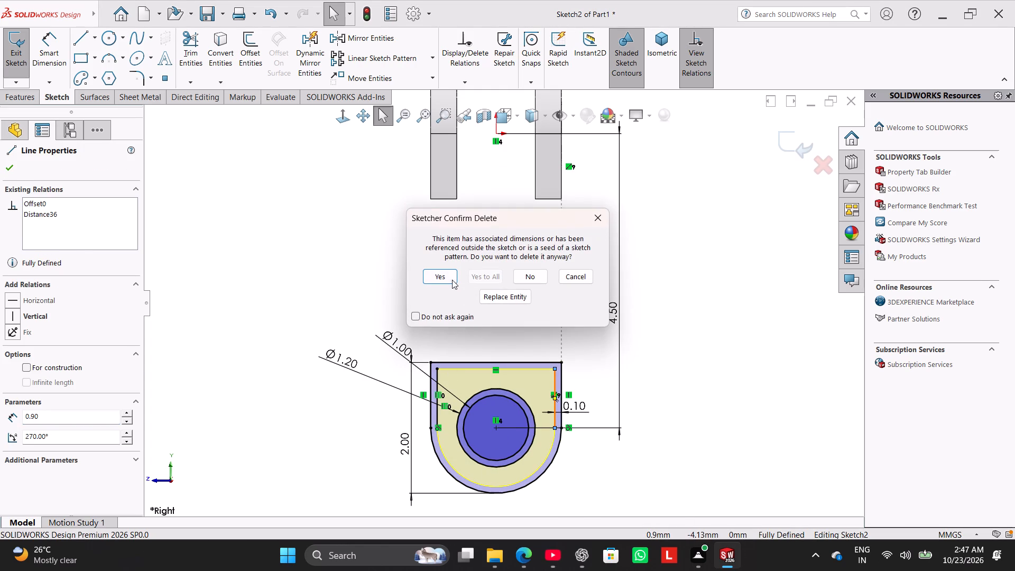
{"action": "left_click", "coordinate": [451, 279]}
{"action": "right_click", "coordinate": [438, 376]}
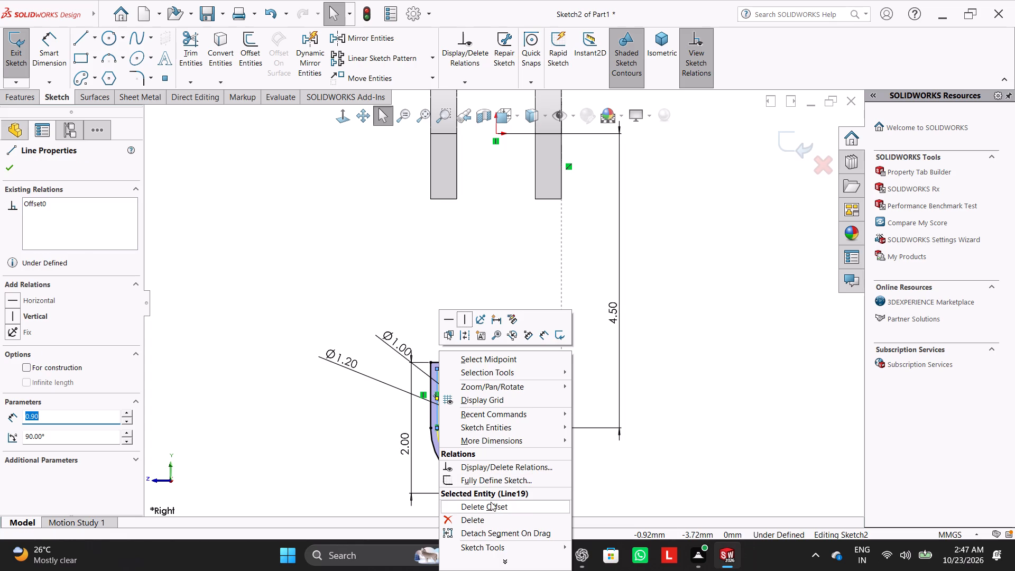
{"action": "left_click", "coordinate": [494, 515]}
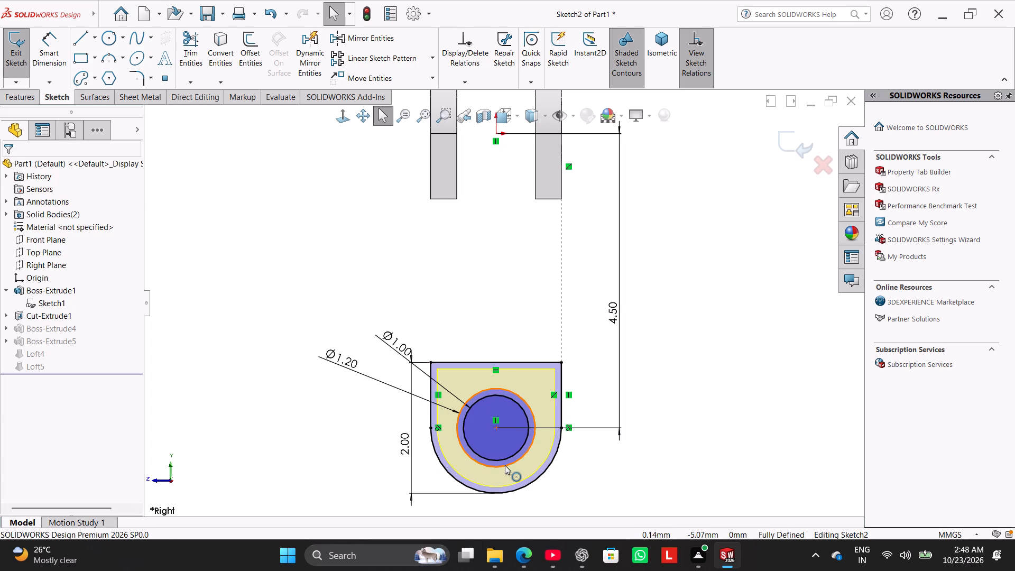
Delete the 1.20 mm diameter circle from the lower plate sketch and try to exit the sketch.
{"action": "right_click", "coordinate": [505, 465]}
{"action": "left_click", "coordinate": [547, 518]}
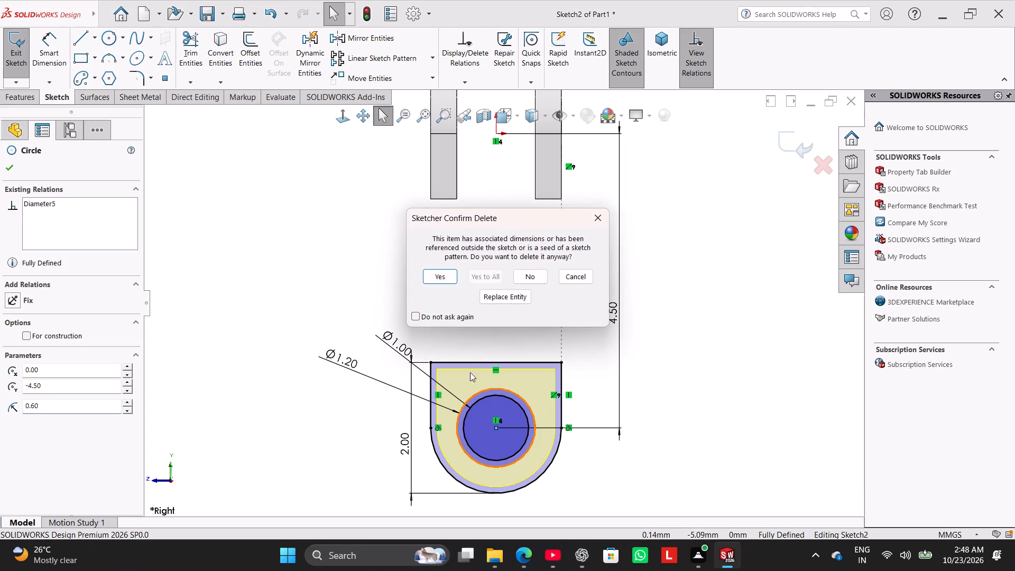
{"action": "left_click", "coordinate": [441, 279]}
{"action": "left_click", "coordinate": [308, 337]}
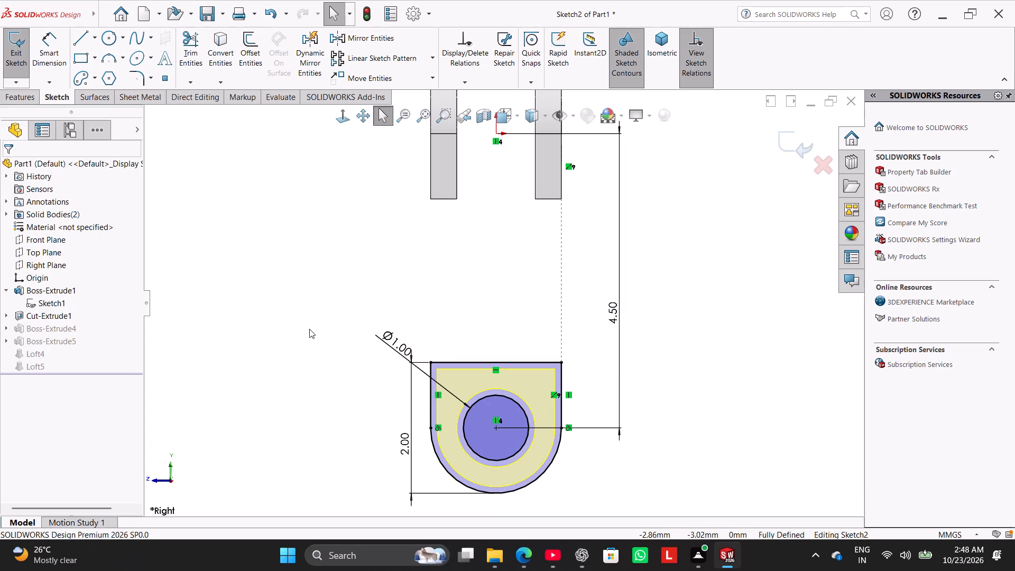
{"action": "left_click", "coordinate": [13, 57]}
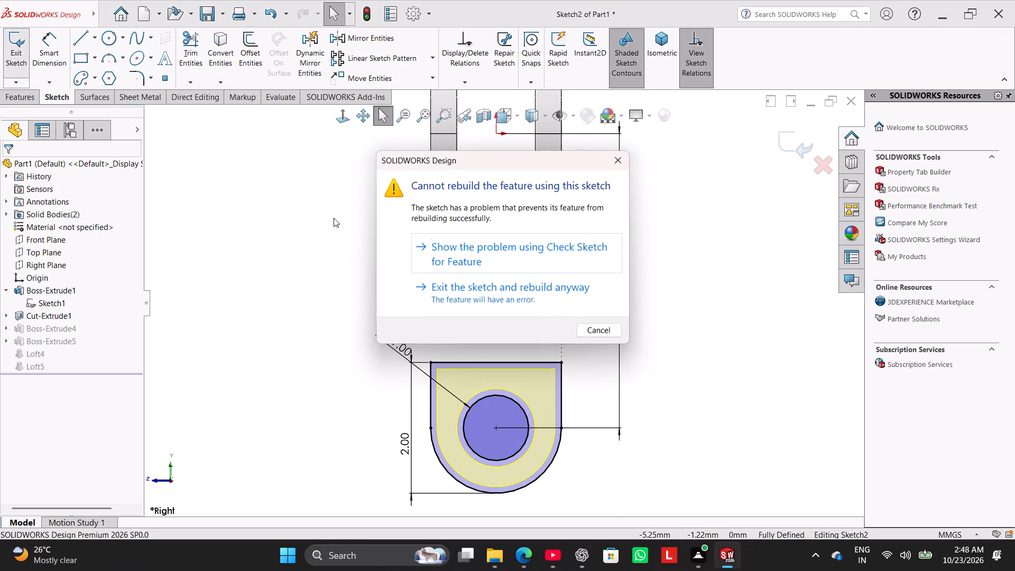
{"action": "left_click", "coordinate": [598, 329]}
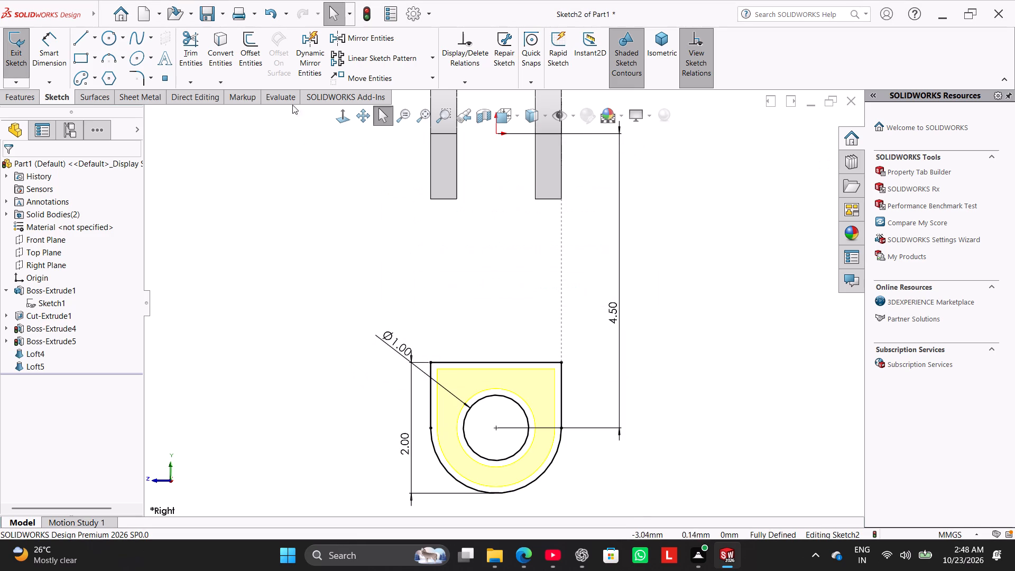
Undo the deletions of the inner D-outline and the 1.20 mm circle, and exit the lower plate sketch.
{"action": "triple_click", "coordinate": [264, 13]}
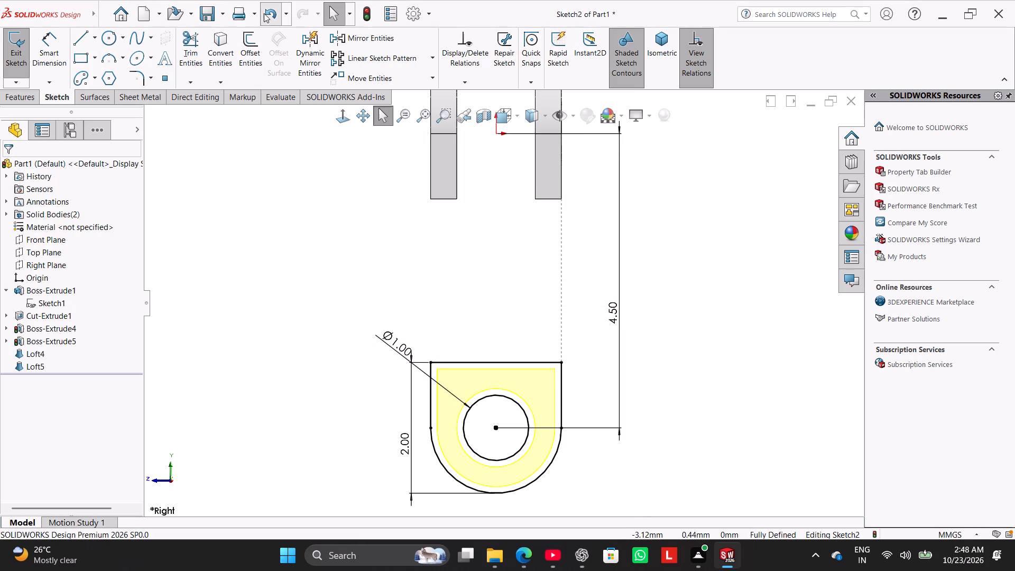
{"action": "double_click", "coordinate": [264, 13]}
{"action": "triple_click", "coordinate": [264, 13]}
{"action": "left_click", "coordinate": [264, 13]}
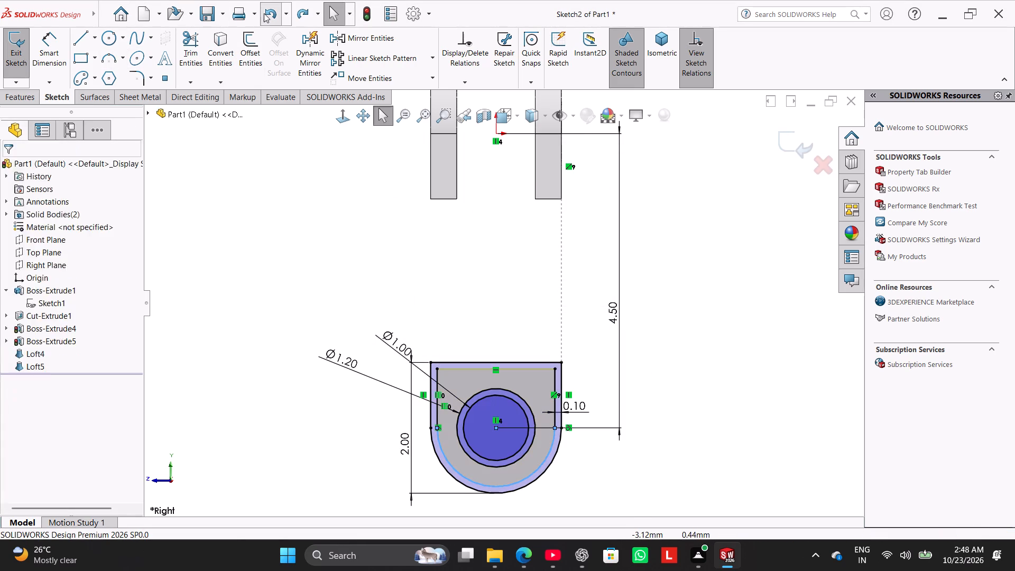
{"action": "left_click", "coordinate": [263, 196]}
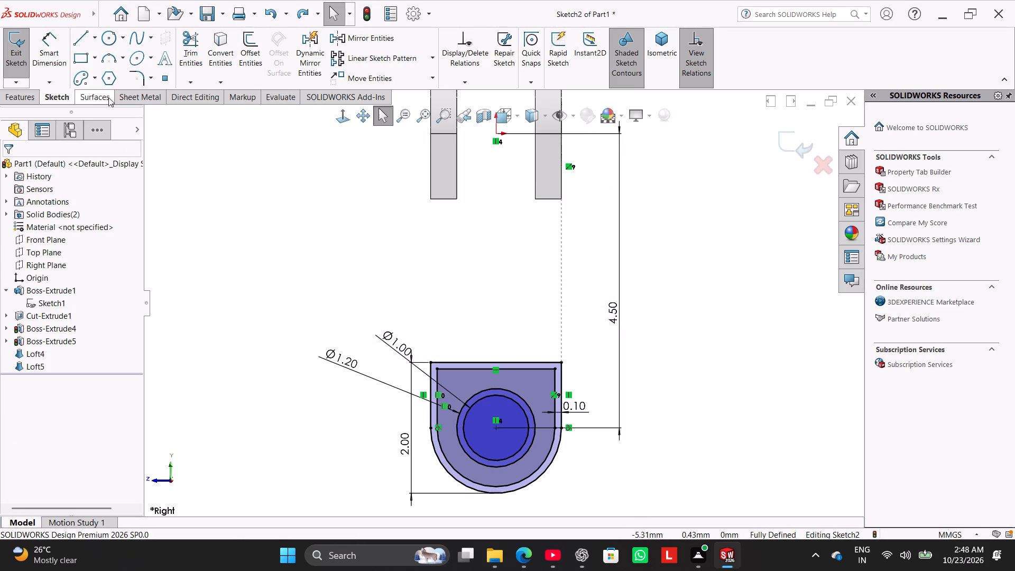
{"action": "left_click", "coordinate": [21, 57]}
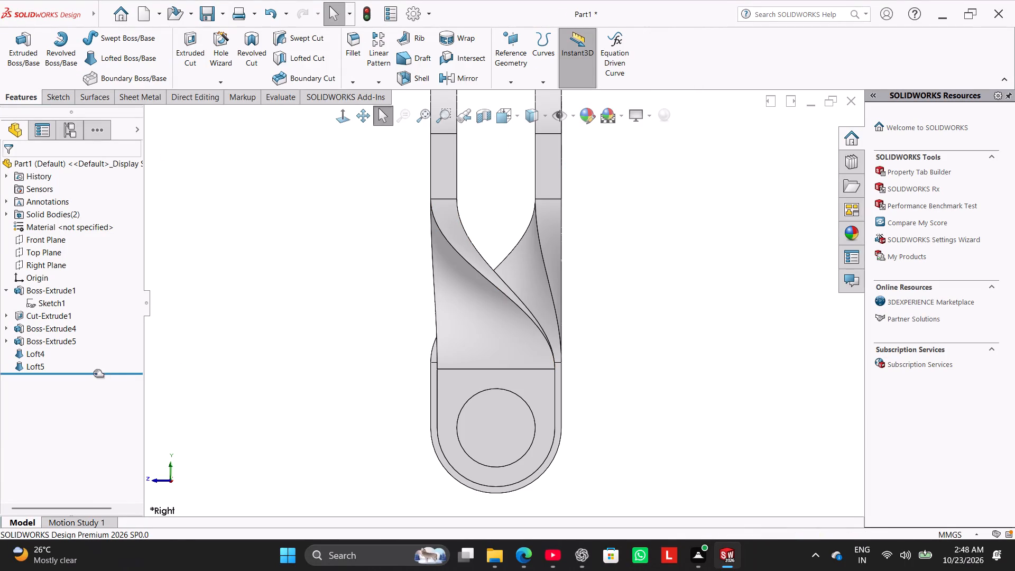
Delete the Boss-Extrude4 feature together with its dependent lofts, Loft4 and Loft5.
{"action": "right_click", "coordinate": [64, 331]}
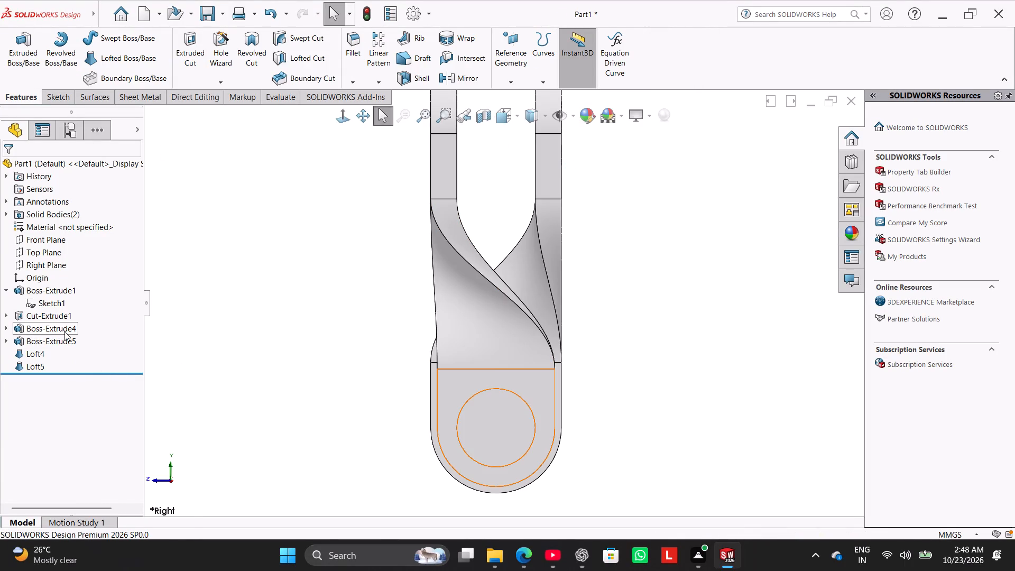
{"action": "left_click", "coordinate": [121, 389]}
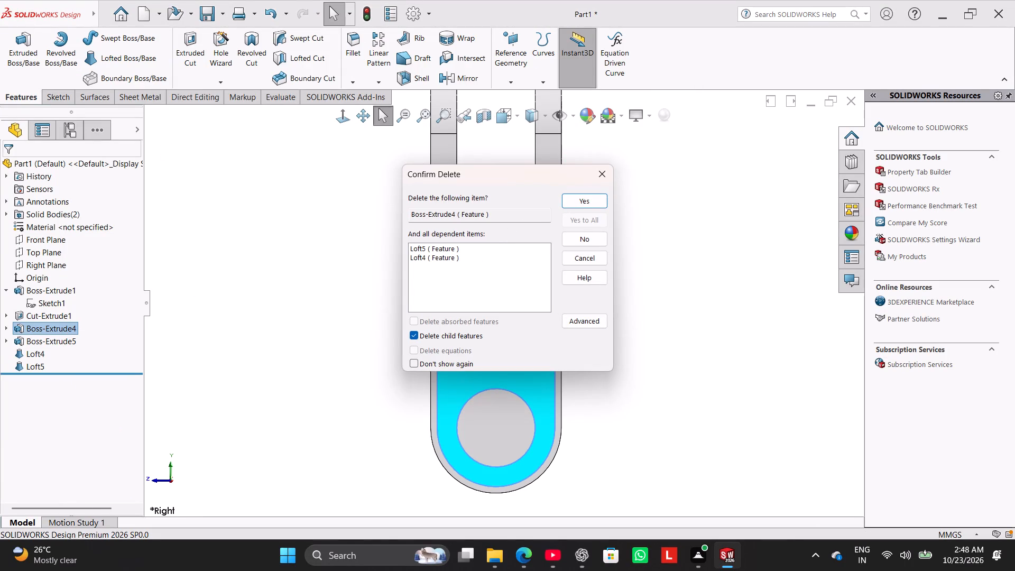
{"action": "left_click", "coordinate": [599, 194]}
Edit the sketch of Boss-Extrude5, delete the inner offset D-outline and the 1.20 mm diameter circle, and exit the sketch.
{"action": "scroll", "coordinate": [361, 274], "scroll_direction": "up", "scroll_amount": 1}
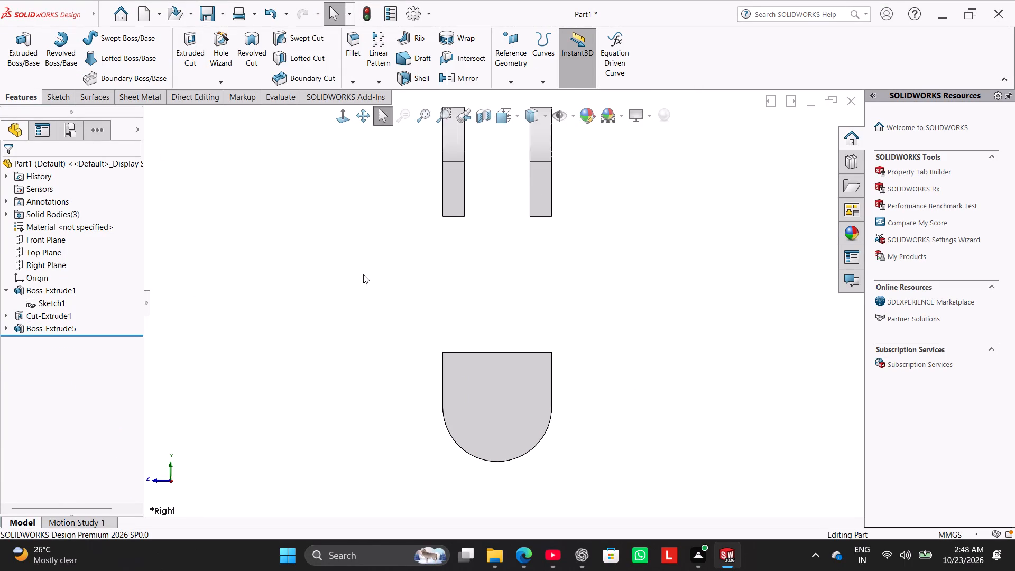
{"action": "scroll", "coordinate": [363, 274], "scroll_direction": "up", "scroll_amount": 1}
{"action": "middle_click_drag", "start_coordinate": [375, 284], "coordinate": [385, 289]}
{"action": "scroll", "coordinate": [381, 278], "scroll_direction": "down", "scroll_amount": 1}
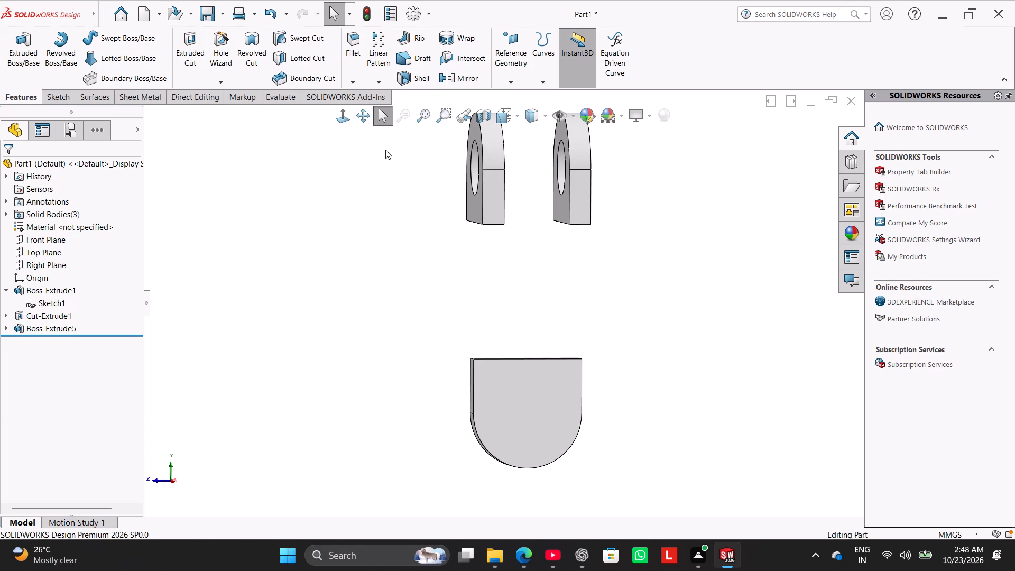
{"action": "right_click", "coordinate": [70, 322]}
{"action": "left_click", "coordinate": [101, 290]}
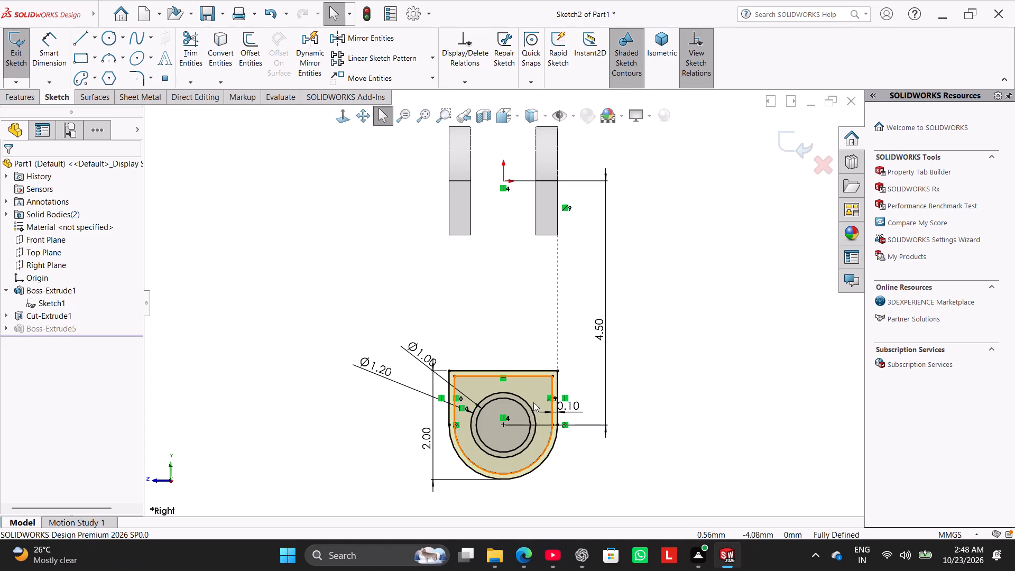
{"action": "scroll", "coordinate": [534, 403], "scroll_direction": "down", "scroll_amount": 2}
{"action": "left_click", "coordinate": [508, 355]}
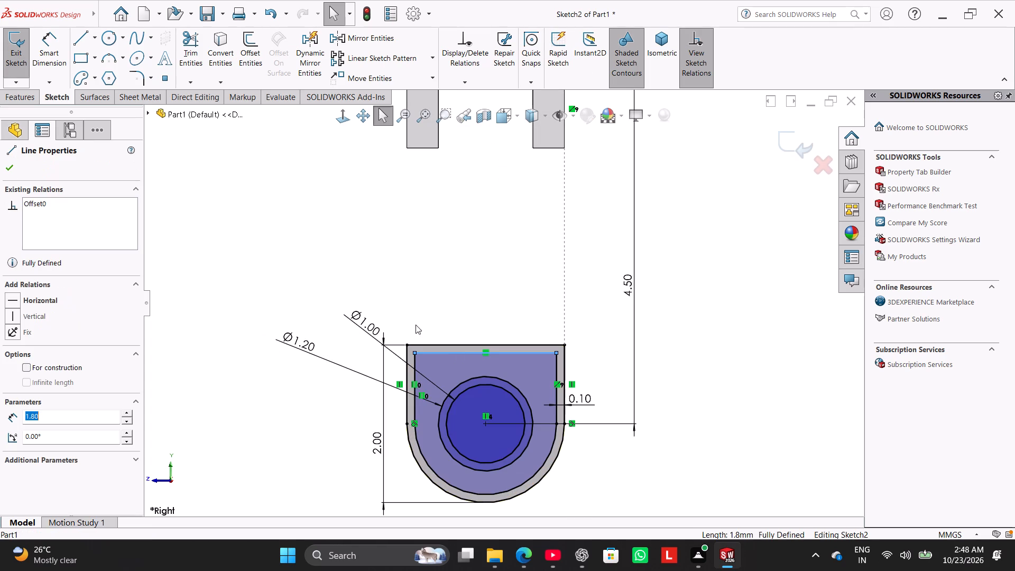
{"action": "left_click", "coordinate": [416, 361], "text": "ctrl"}
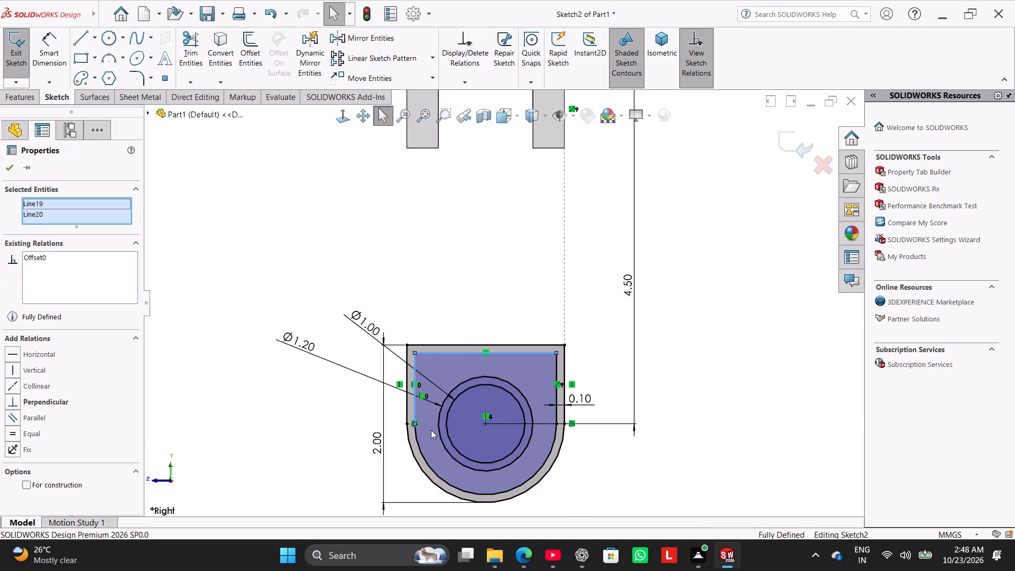
{"action": "left_click", "coordinate": [428, 459], "text": "ctrl"}
{"action": "left_click", "coordinate": [557, 400], "text": "ctrl"}
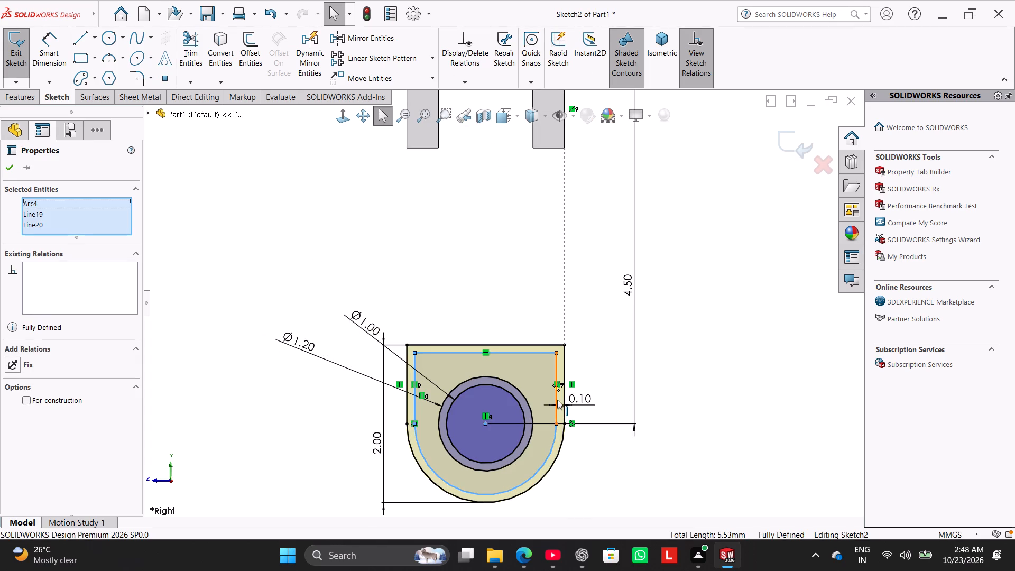
{"action": "left_click", "coordinate": [512, 385], "text": "ctrl"}
{"action": "right_click", "coordinate": [308, 280]}
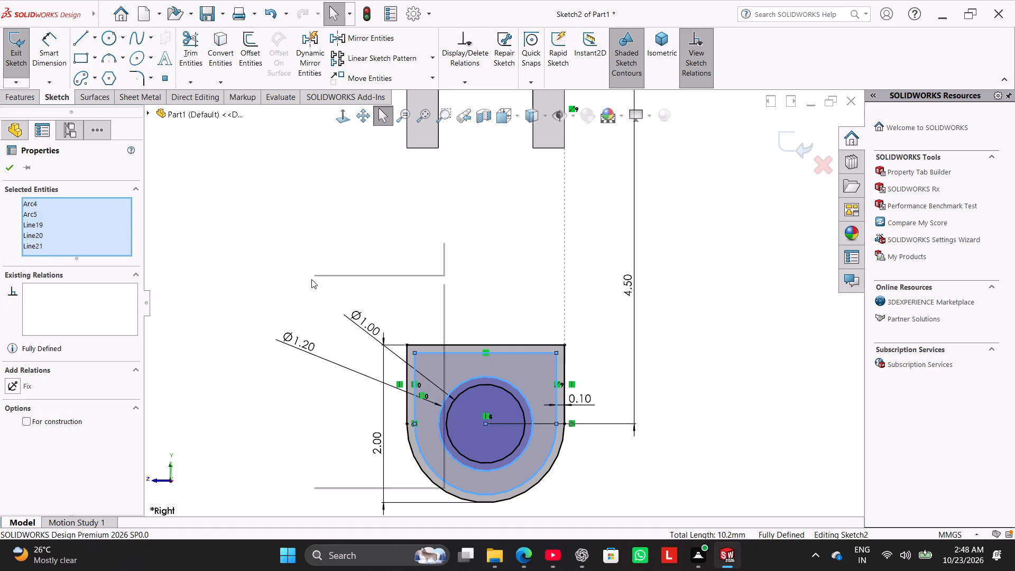
{"action": "left_click", "coordinate": [366, 430]}
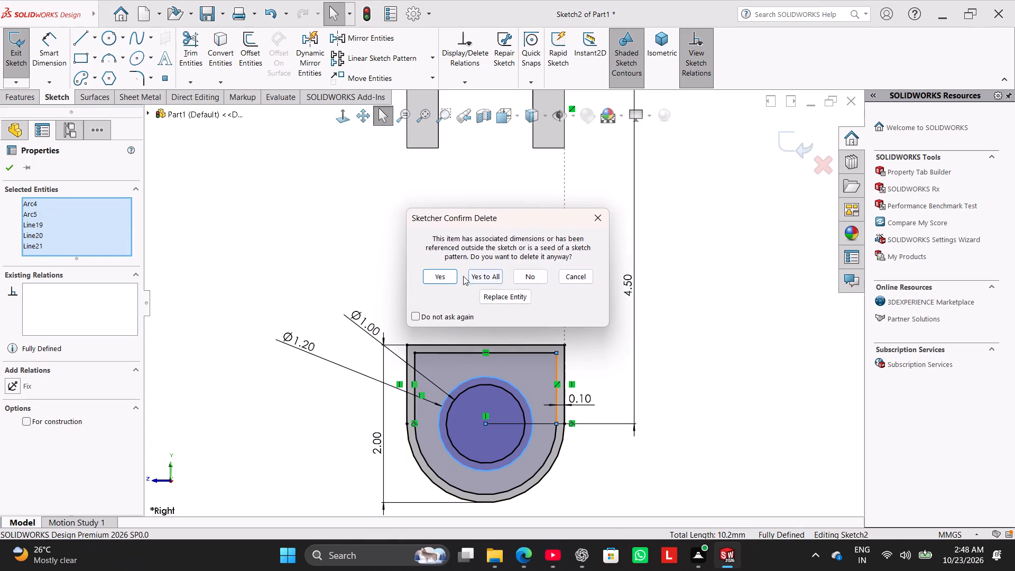
{"action": "left_click", "coordinate": [442, 280]}
{"action": "left_click", "coordinate": [442, 279]}
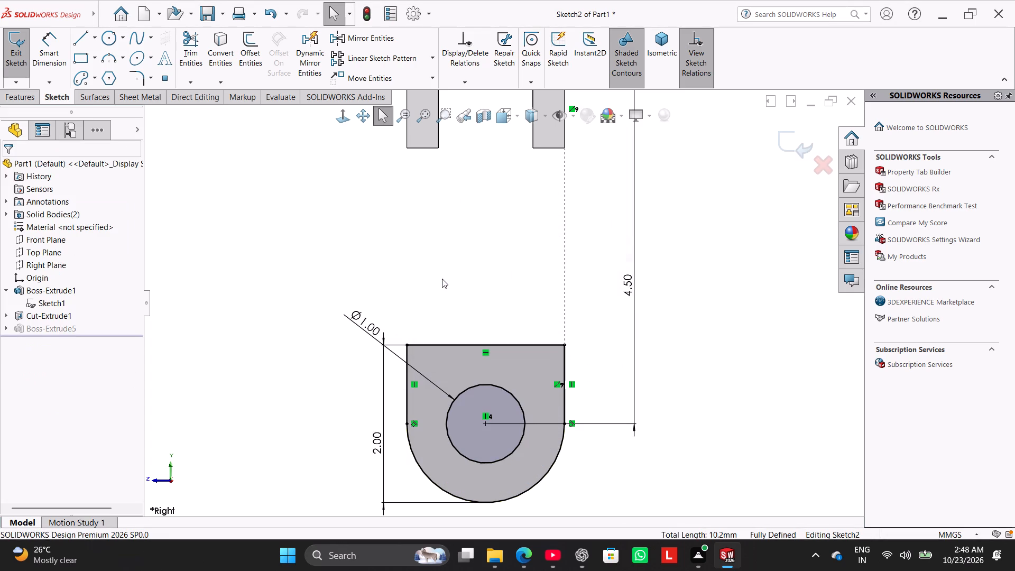
{"action": "left_click", "coordinate": [442, 279]}
{"action": "scroll", "coordinate": [494, 308], "scroll_direction": "up", "scroll_amount": 4}
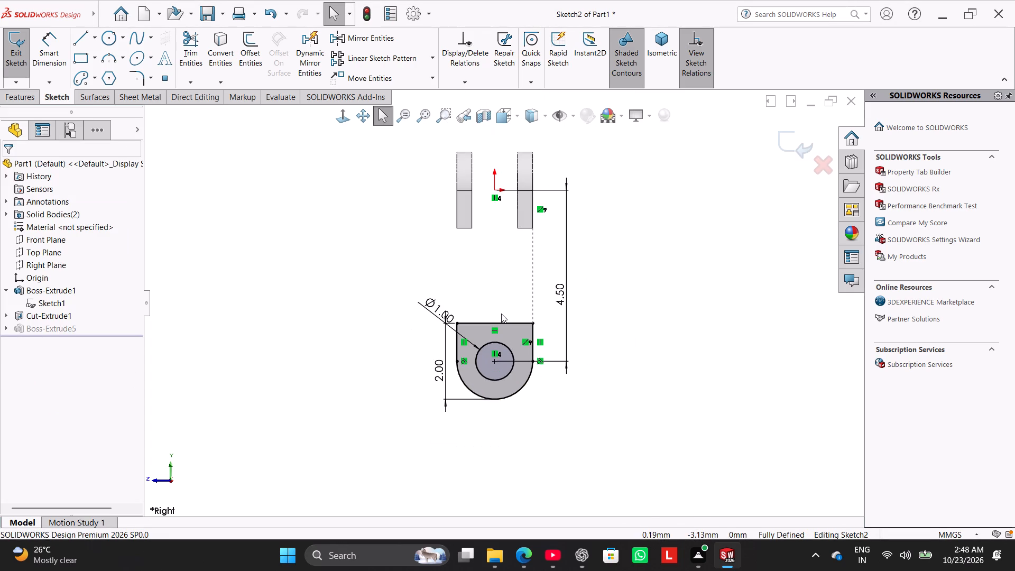
{"action": "left_click", "coordinate": [16, 57]}
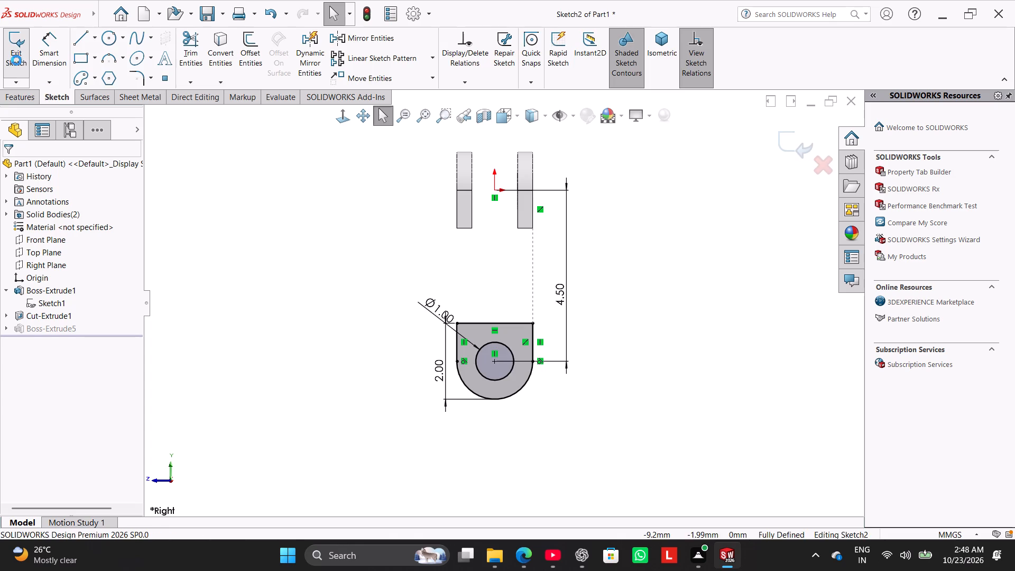
Edit Boss-Extrude5 to extrude Mid Plane with a depth of 0.4+0.4+0.1, giving 0.90 mm.
{"action": "middle_click_drag", "start_coordinate": [338, 292], "coordinate": [376, 325]}
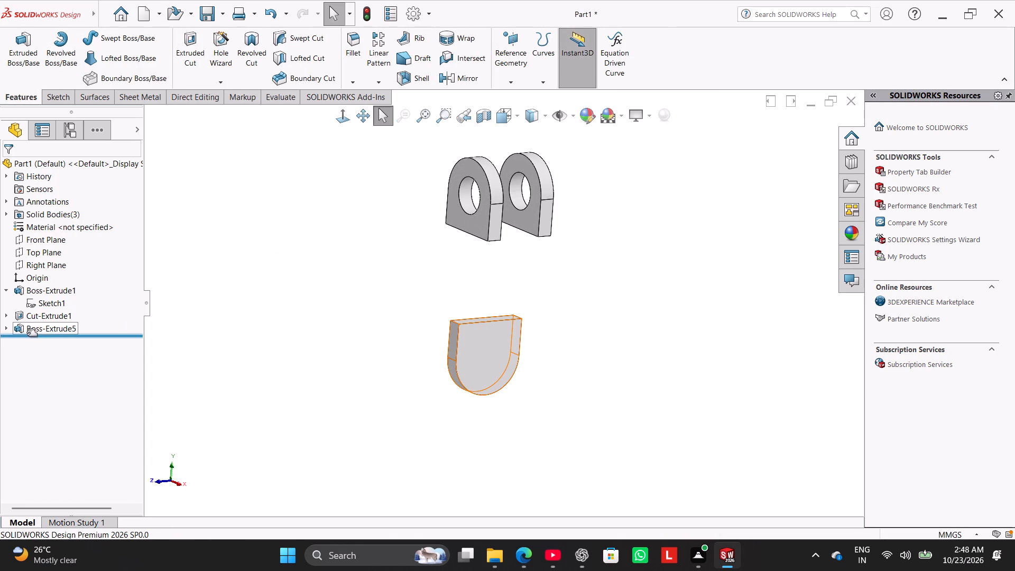
{"action": "right_click", "coordinate": [27, 333]}
{"action": "left_click", "coordinate": [193, 291]}
{"action": "right_click", "coordinate": [71, 326]}
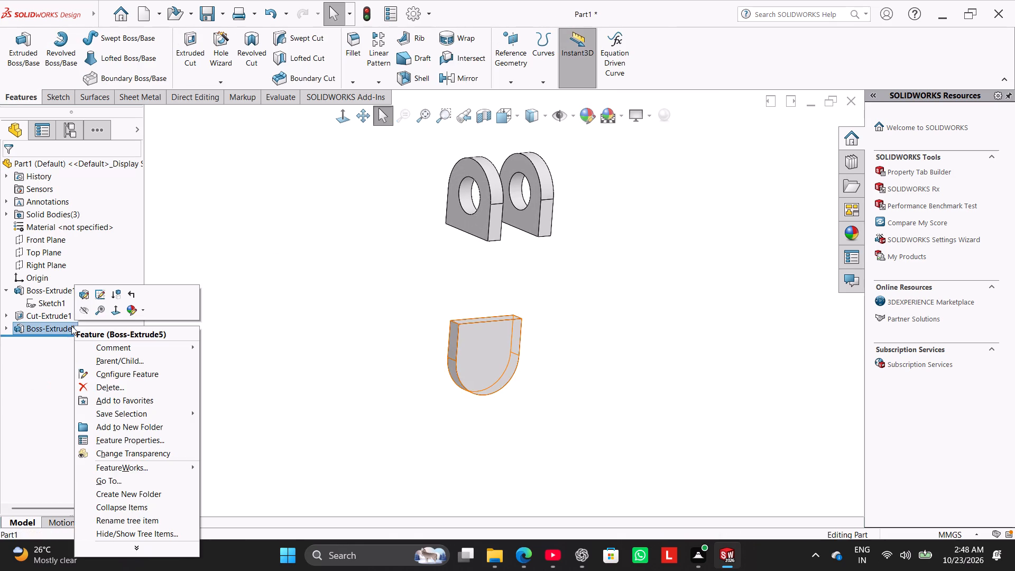
{"action": "left_click", "coordinate": [83, 292]}
{"action": "left_click", "coordinate": [90, 262]}
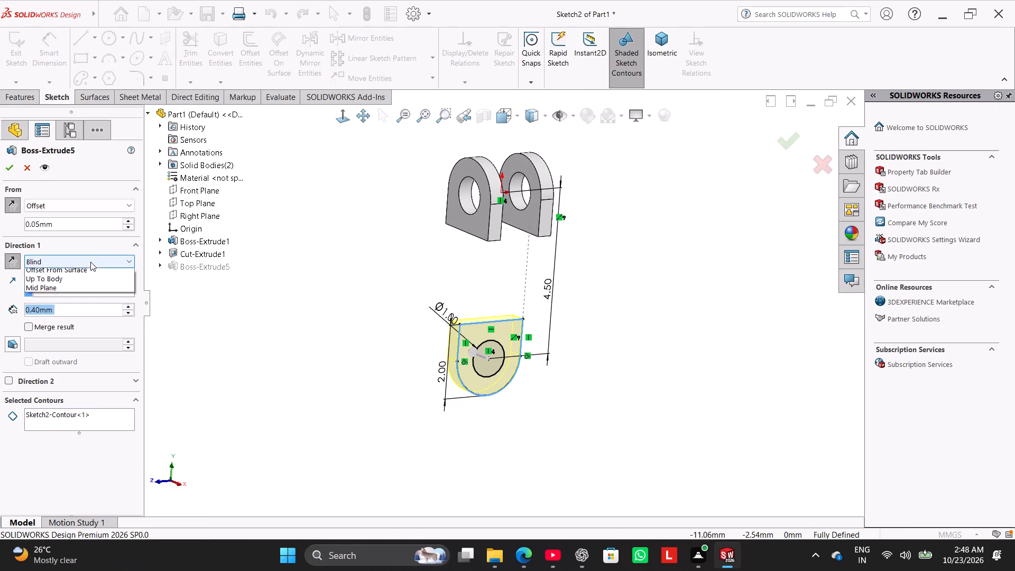
{"action": "left_click", "coordinate": [105, 326]}
{"action": "double_click", "coordinate": [101, 307]}
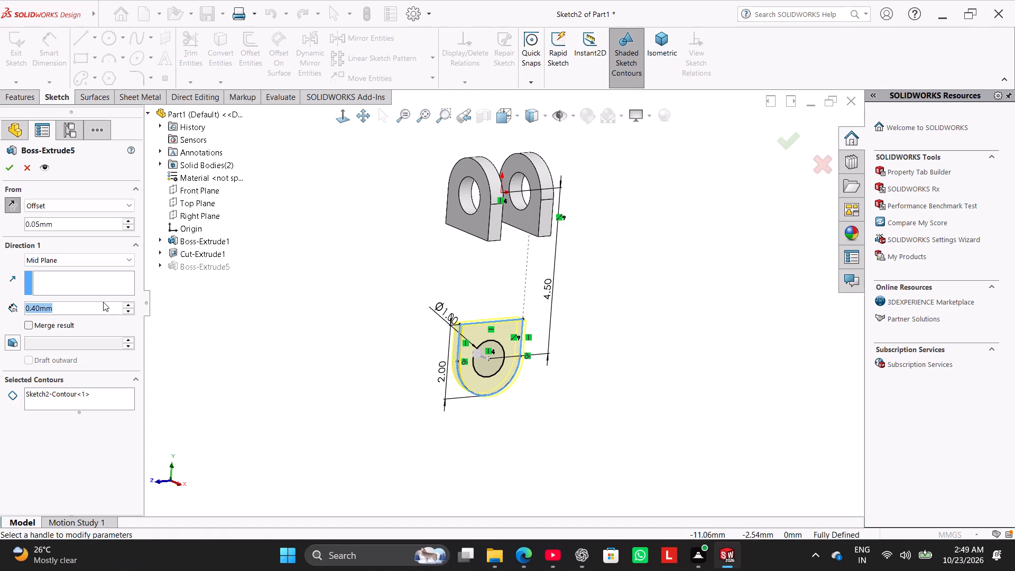
{"action": "type", "text": "0."}
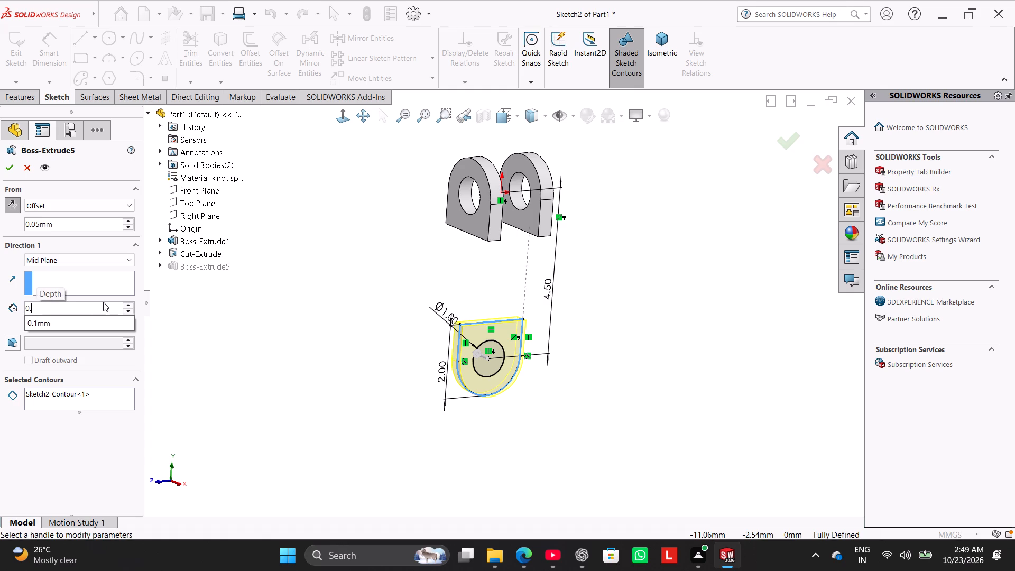
{"action": "type", "text": "4+0.4+0.1"}
{"action": "key", "text": "Return"}
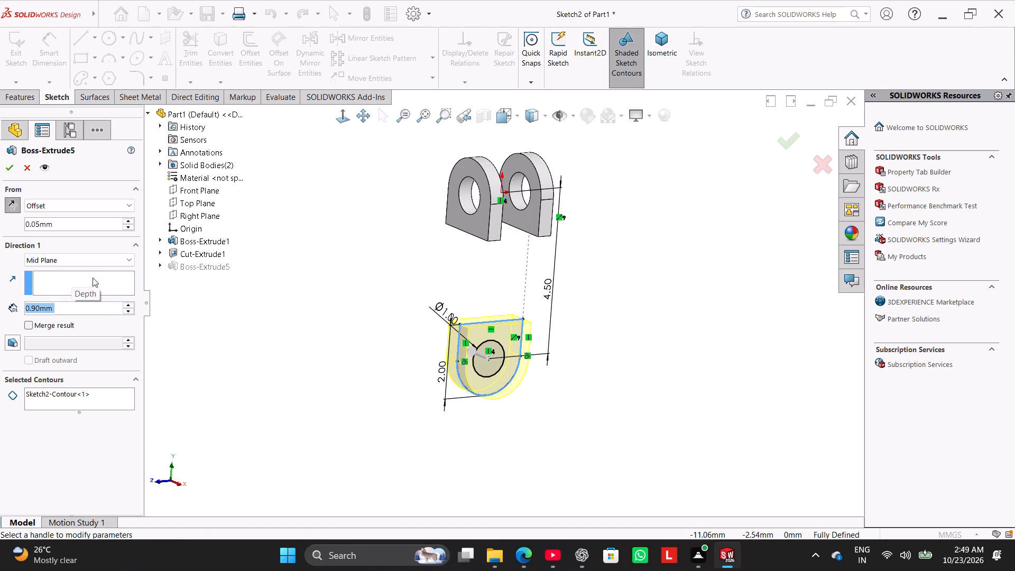
{"action": "left_click", "coordinate": [8, 166]}
{"action": "left_click", "coordinate": [317, 325]}
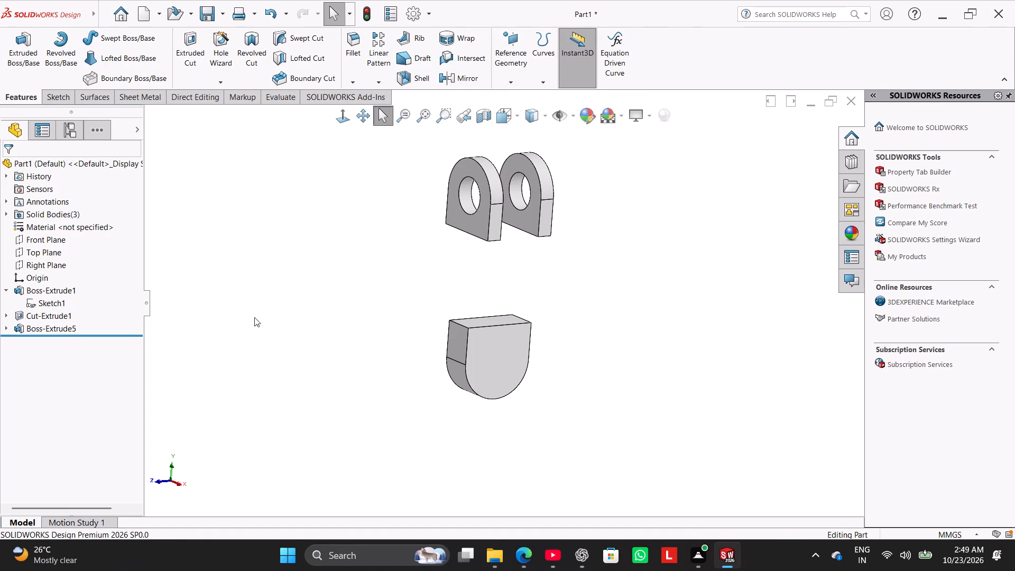
Cut the lower block with an Extruded Cut of its existing sketch, Mid Plane, 0.10 mm deep.
{"action": "left_click", "coordinate": [200, 56]}
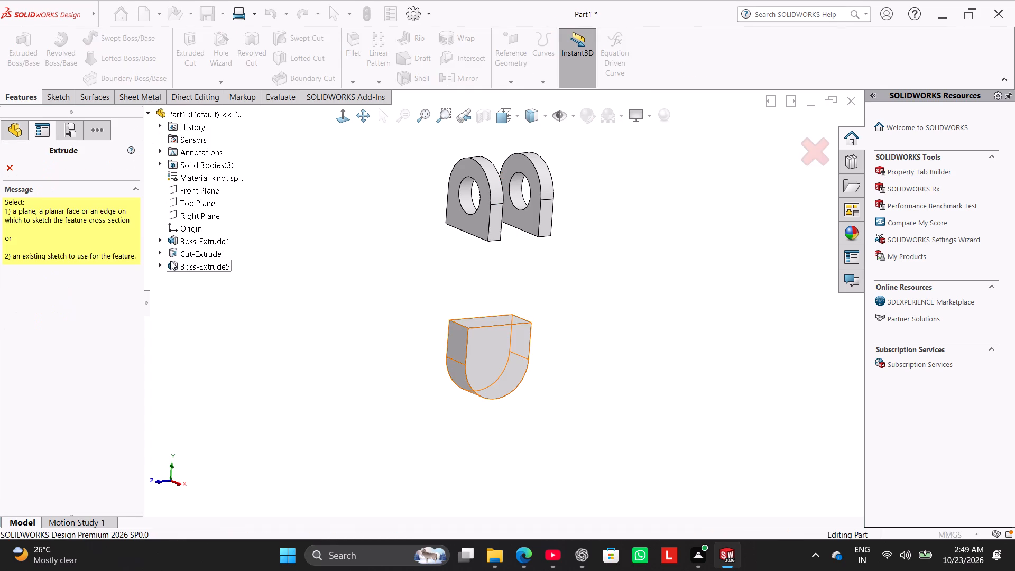
{"action": "left_click", "coordinate": [163, 264]}
{"action": "left_click", "coordinate": [186, 278]}
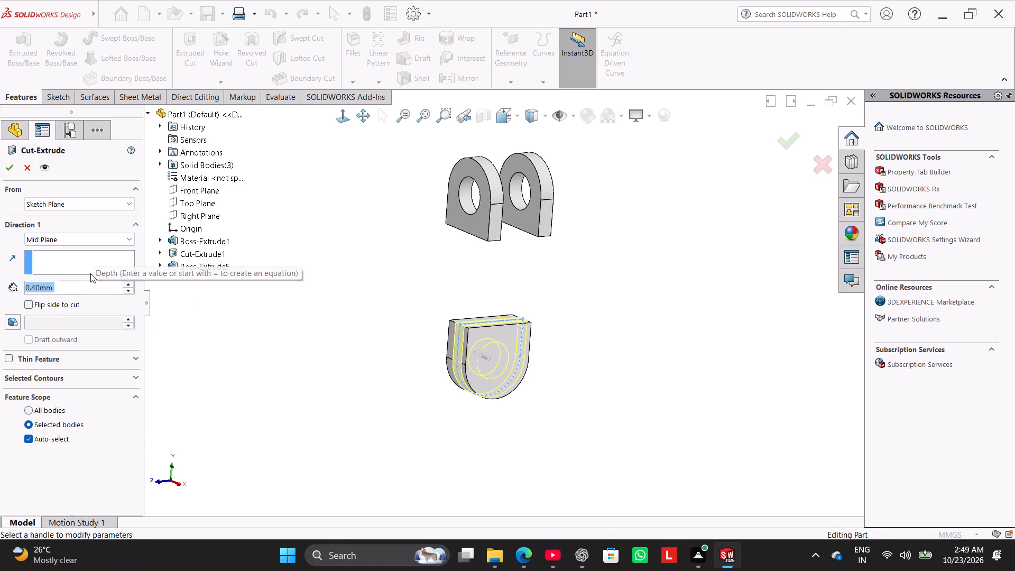
{"action": "type", "text": "0.1"}
{"action": "key", "text": "Return"}
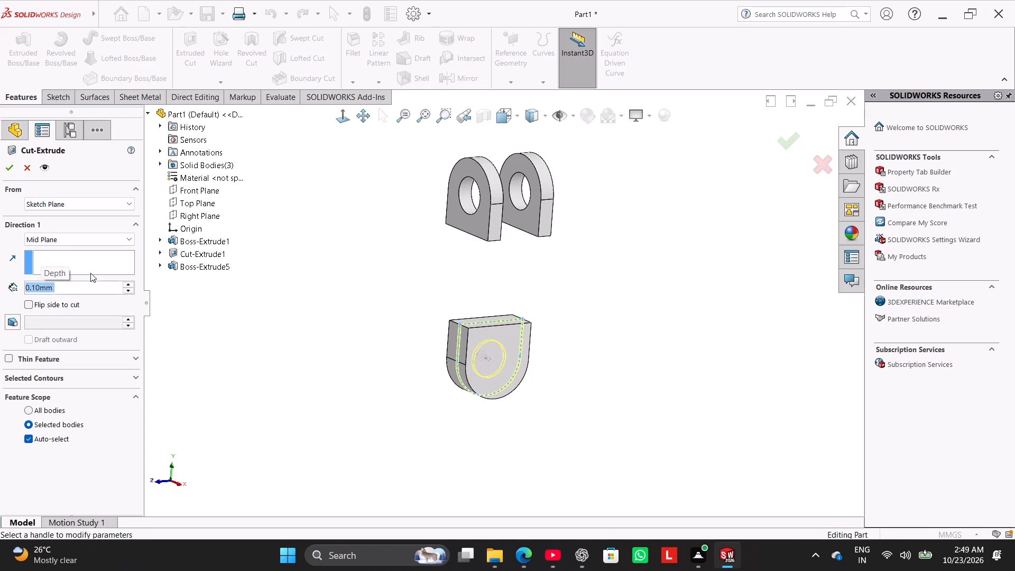
{"action": "left_click", "coordinate": [10, 167]}
{"action": "left_click", "coordinate": [333, 323]}
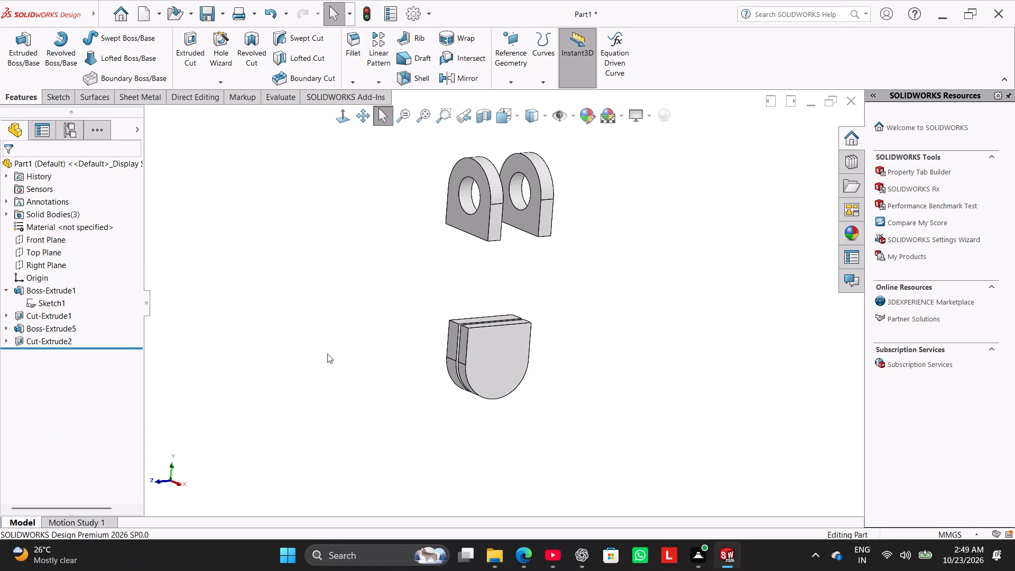
Display the model in the isometric view with hidden lines visible.
{"action": "right_click_drag", "start_coordinate": [320, 365], "coordinate": [407, 260]}
{"action": "middle_click_drag", "start_coordinate": [357, 314], "coordinate": [342, 251]}
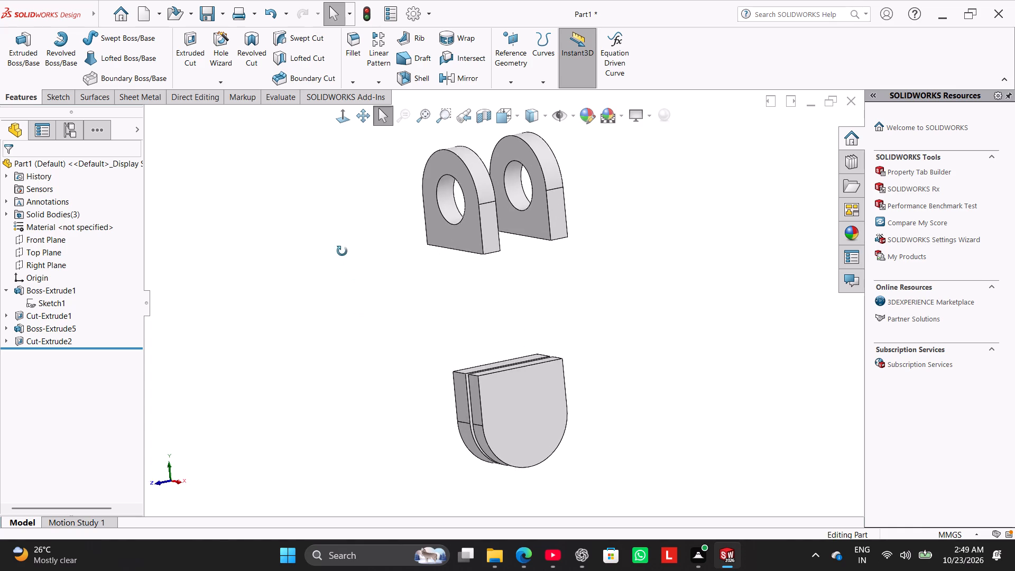
{"action": "middle_click_drag", "start_coordinate": [342, 251], "coordinate": [339, 236]}
{"action": "right_click_drag", "start_coordinate": [313, 362], "coordinate": [433, 227]}
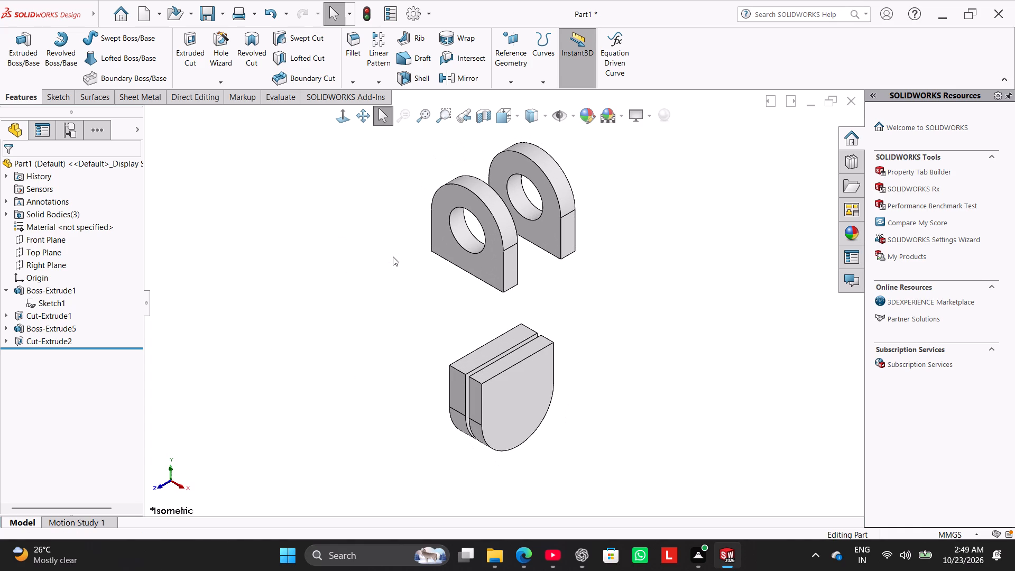
{"action": "left_click", "coordinate": [545, 116]}
{"action": "left_click", "coordinate": [534, 198]}
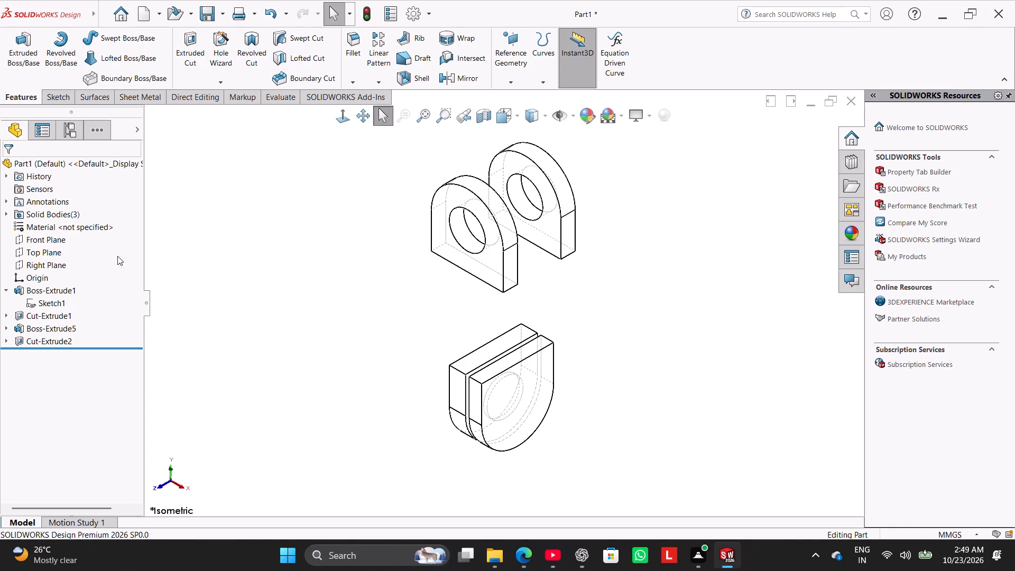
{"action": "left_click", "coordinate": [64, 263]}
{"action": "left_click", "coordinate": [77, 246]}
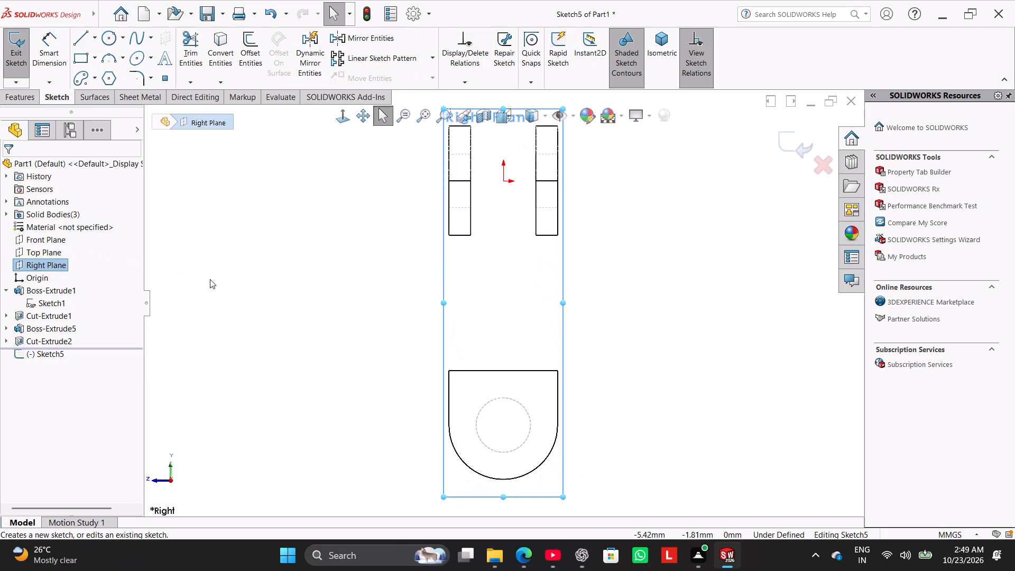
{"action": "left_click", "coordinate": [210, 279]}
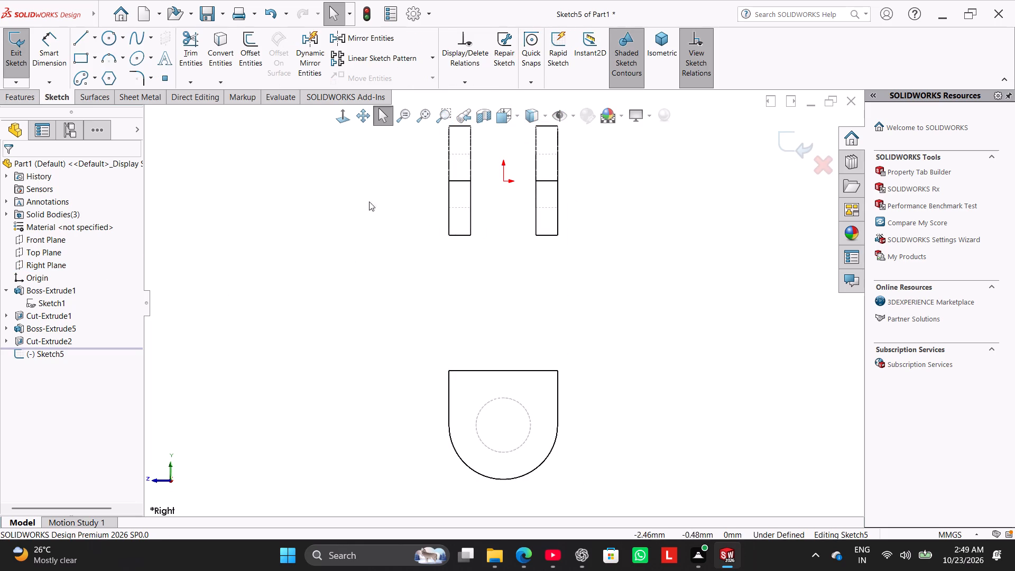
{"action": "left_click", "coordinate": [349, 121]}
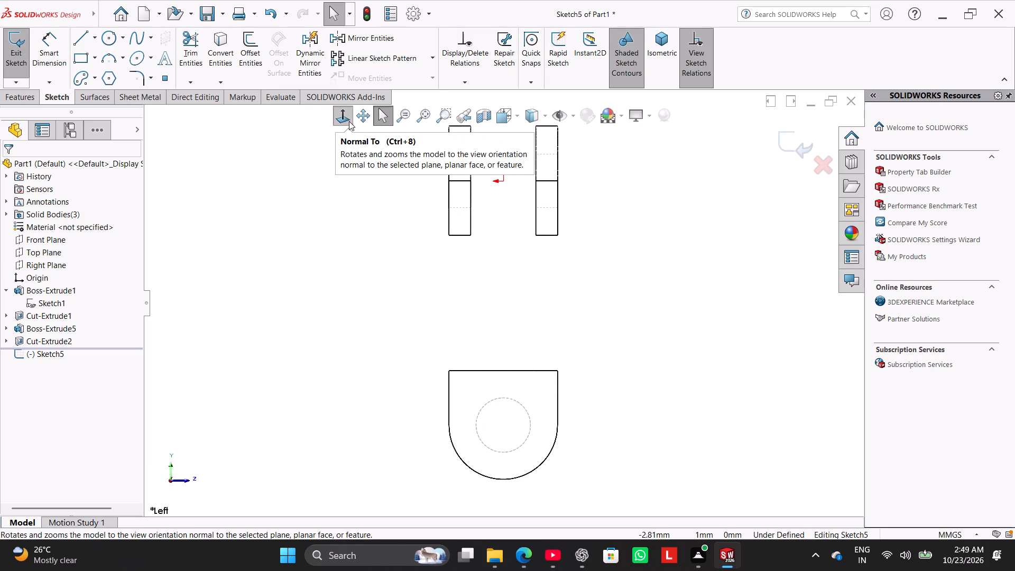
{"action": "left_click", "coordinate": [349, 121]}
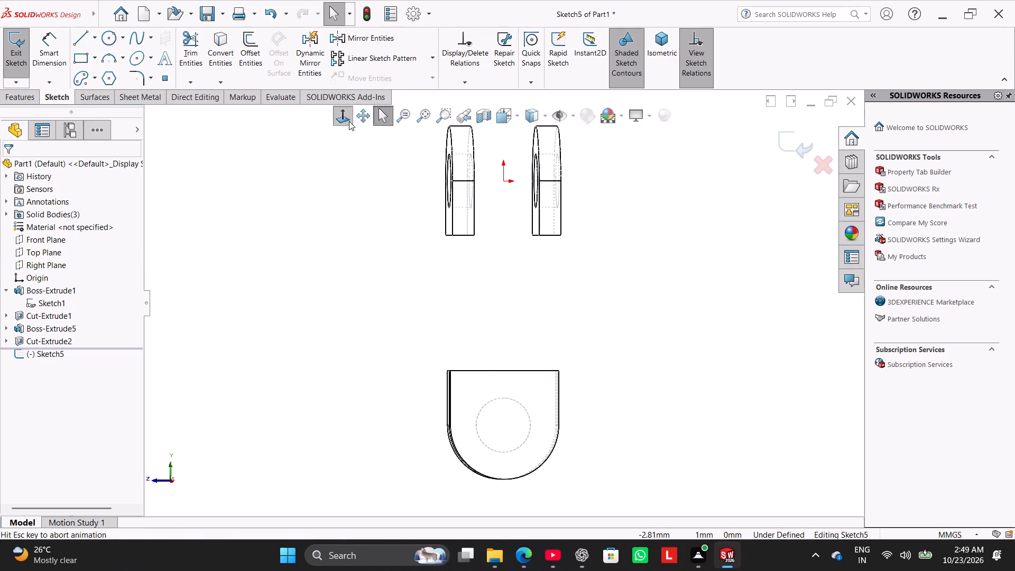
Display the model shaded with edges in the isometric view, leaving the empty Right Plane sketch.
{"action": "left_click", "coordinate": [543, 118]}
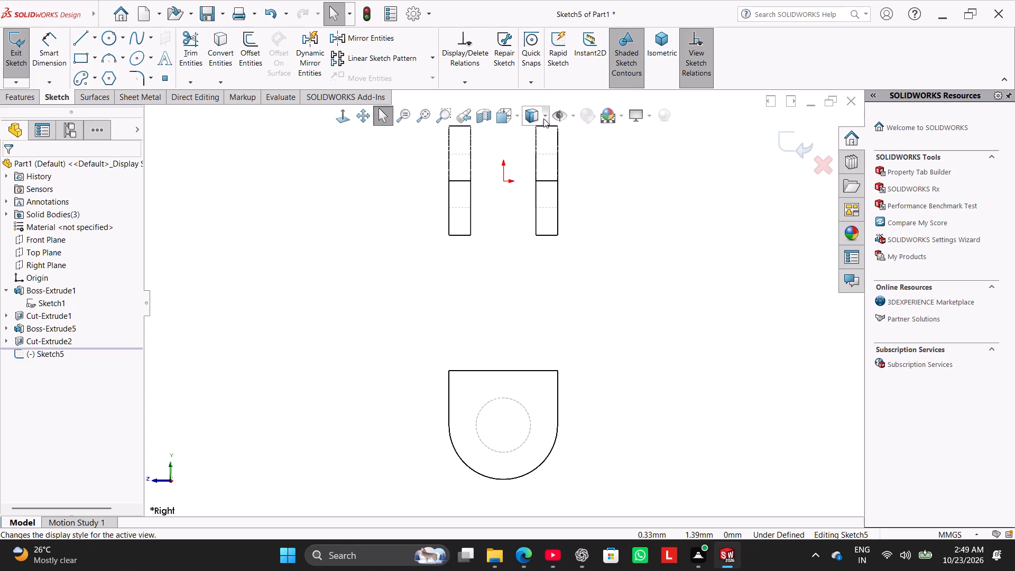
{"action": "left_click", "coordinate": [540, 136]}
{"action": "right_click_drag", "start_coordinate": [329, 288], "coordinate": [410, 234]}
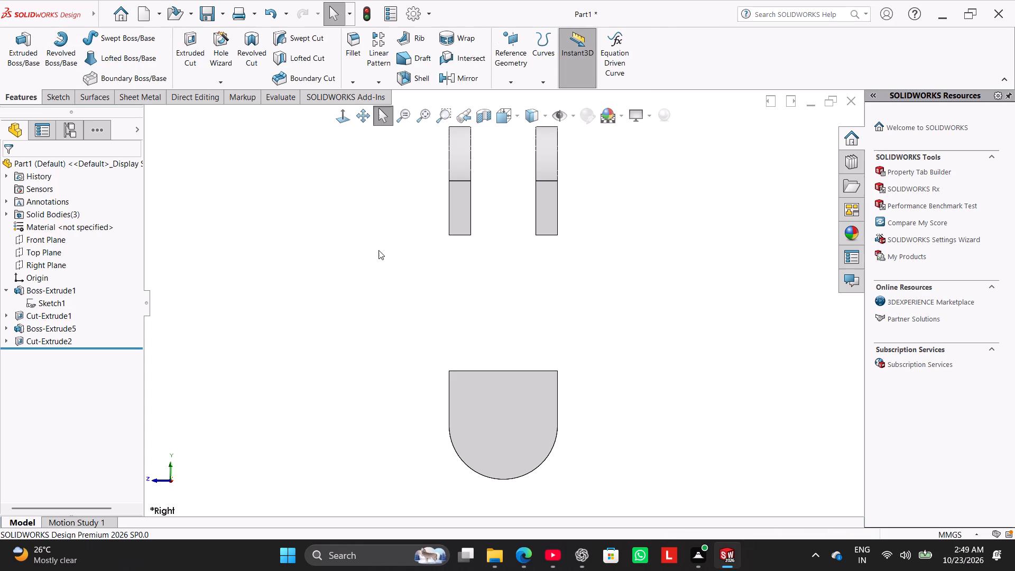
{"action": "right_click_drag", "start_coordinate": [377, 251], "coordinate": [467, 150]}
{"action": "left_click", "coordinate": [340, 233]}
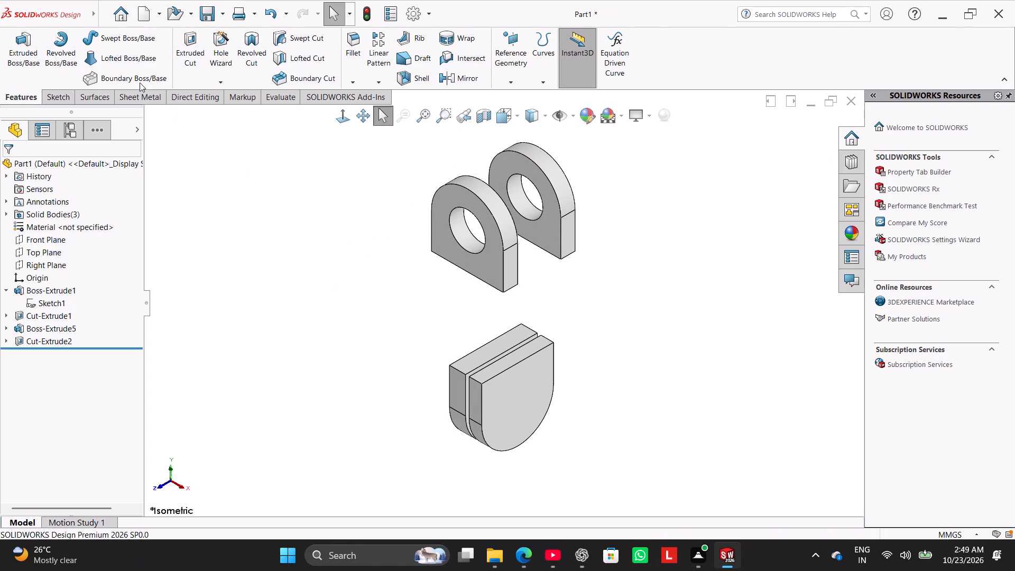
Loft from the outer lower plate's top face to the front upper plate's bottom face, with start and end constraints Tangency To Face.
{"action": "left_click", "coordinate": [100, 56]}
{"action": "left_click", "coordinate": [529, 350]}
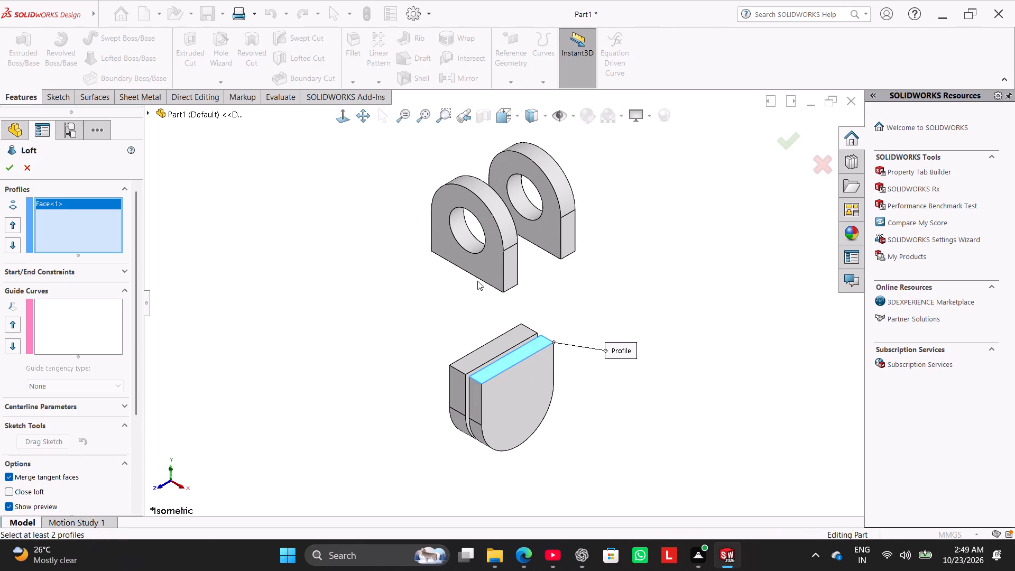
{"action": "middle_click_drag", "start_coordinate": [456, 280], "coordinate": [432, 188]}
{"action": "left_click", "coordinate": [465, 242]}
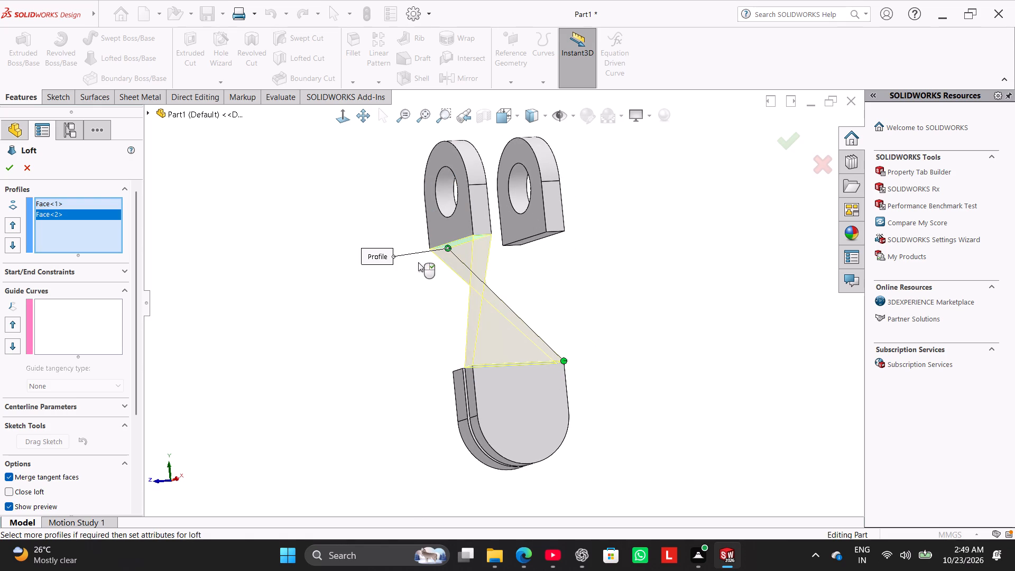
{"action": "left_click", "coordinate": [107, 270]}
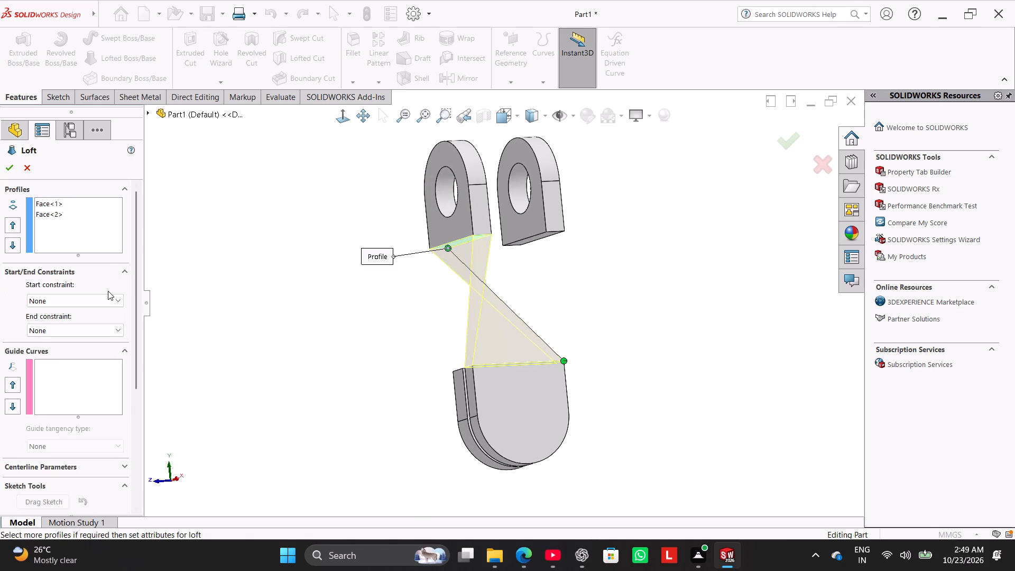
{"action": "left_click", "coordinate": [110, 301]}
{"action": "left_click", "coordinate": [110, 338]}
{"action": "left_click", "coordinate": [113, 333]}
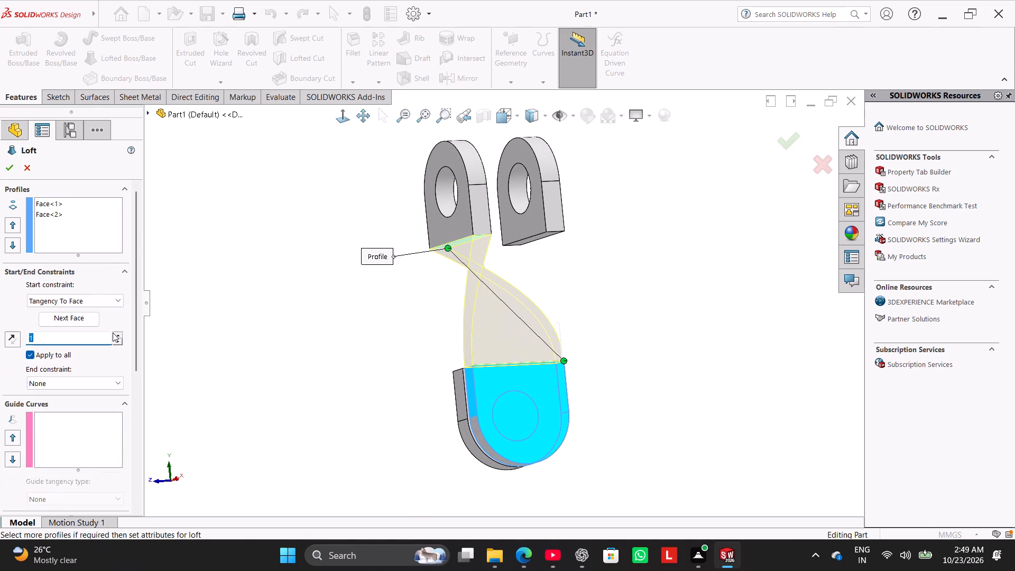
{"action": "left_click", "coordinate": [116, 342]}
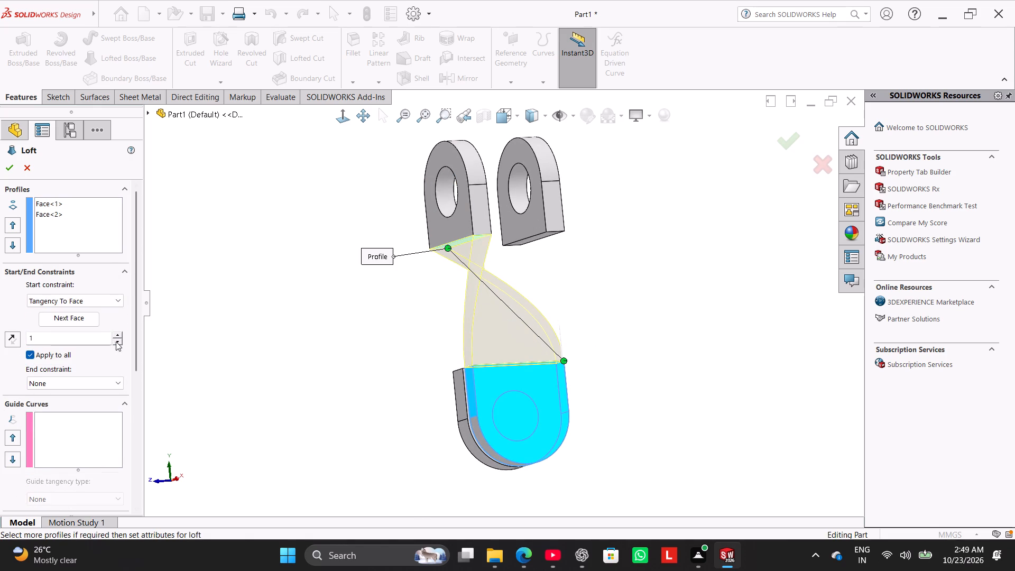
{"action": "left_click", "coordinate": [122, 379]}
{"action": "left_click", "coordinate": [109, 421]}
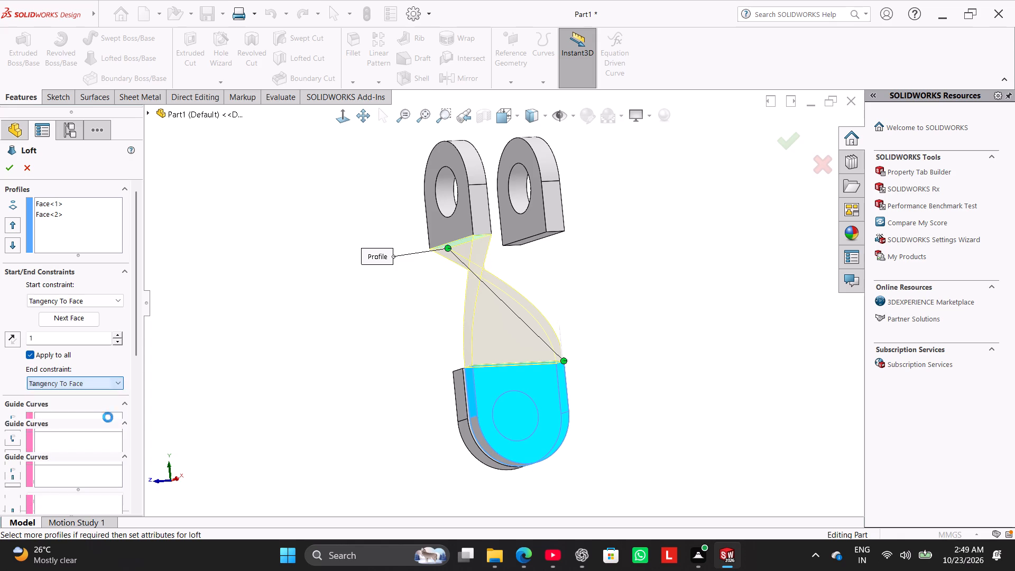
{"action": "left_click", "coordinate": [8, 161]}
{"action": "left_click", "coordinate": [246, 275]}
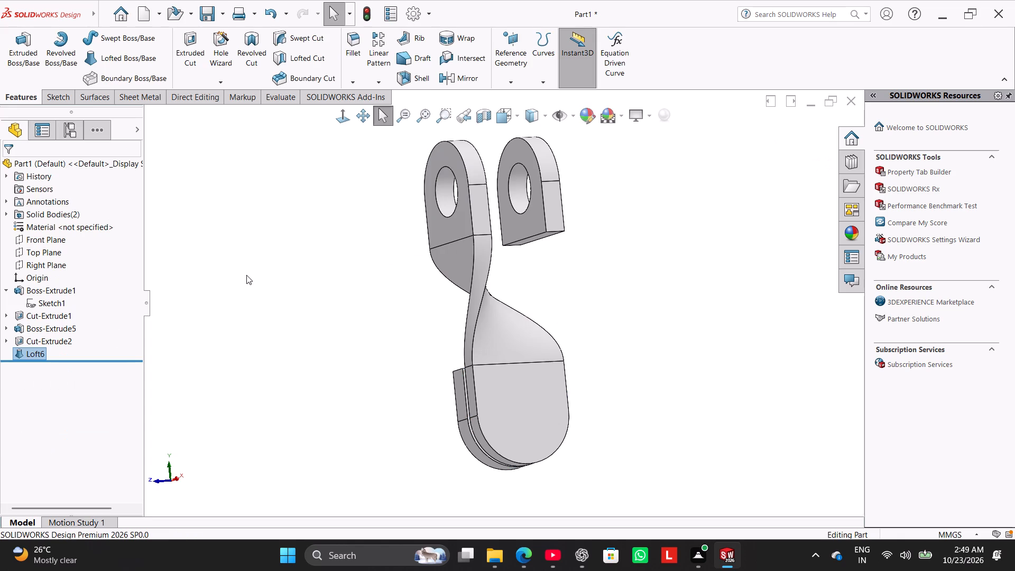
Edit the loft and move its upper connector to the inner corner of the front upper plate's bottom face, on the +X side.
{"action": "right_click_drag", "start_coordinate": [260, 338], "coordinate": [299, 263]}
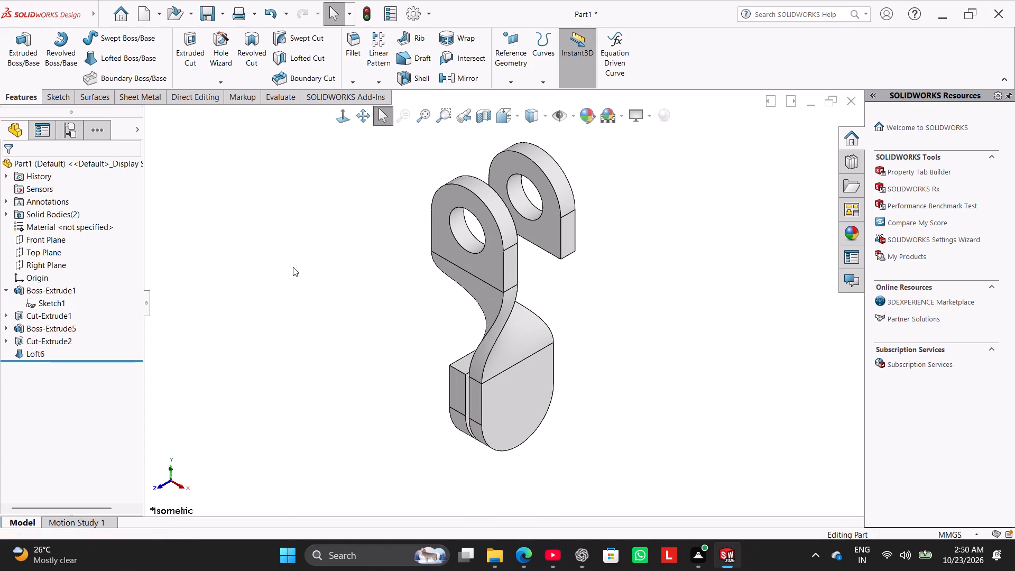
{"action": "middle_click_drag", "start_coordinate": [301, 292], "coordinate": [284, 255]}
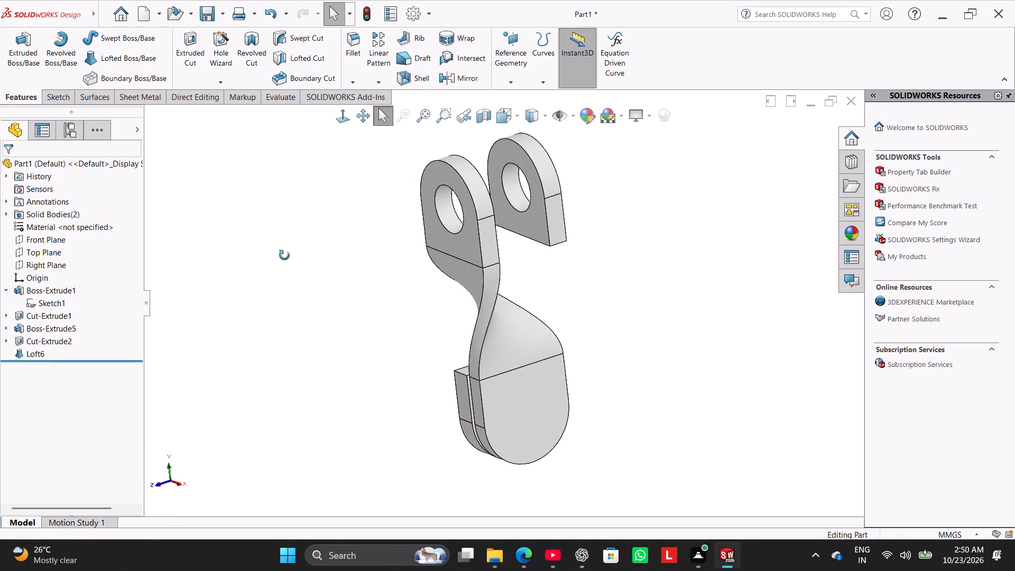
{"action": "middle_click_drag", "start_coordinate": [284, 255], "coordinate": [270, 236]}
{"action": "right_click_drag", "start_coordinate": [263, 288], "coordinate": [326, 192]}
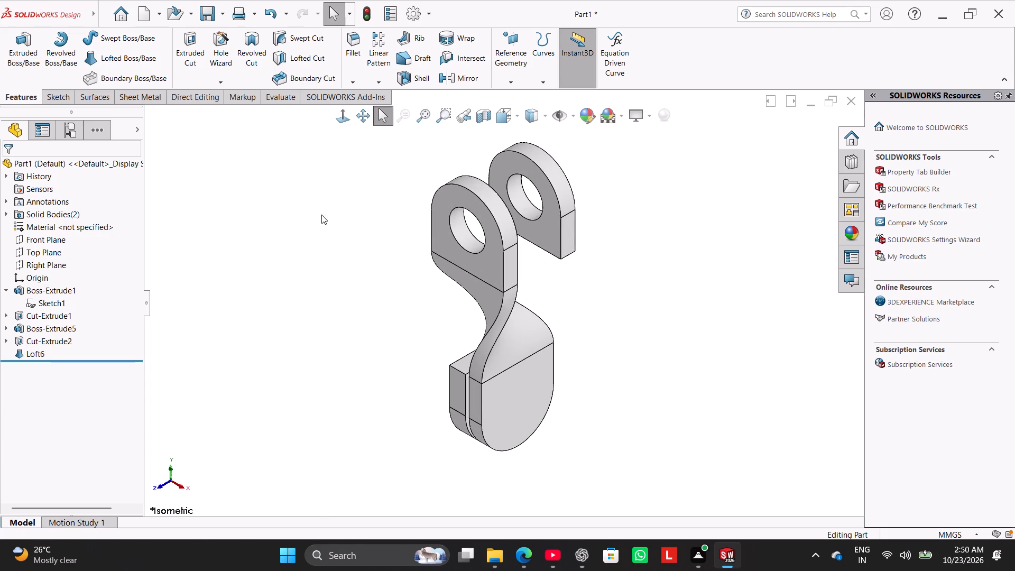
{"action": "right_click", "coordinate": [43, 348]}
{"action": "left_click", "coordinate": [57, 294]}
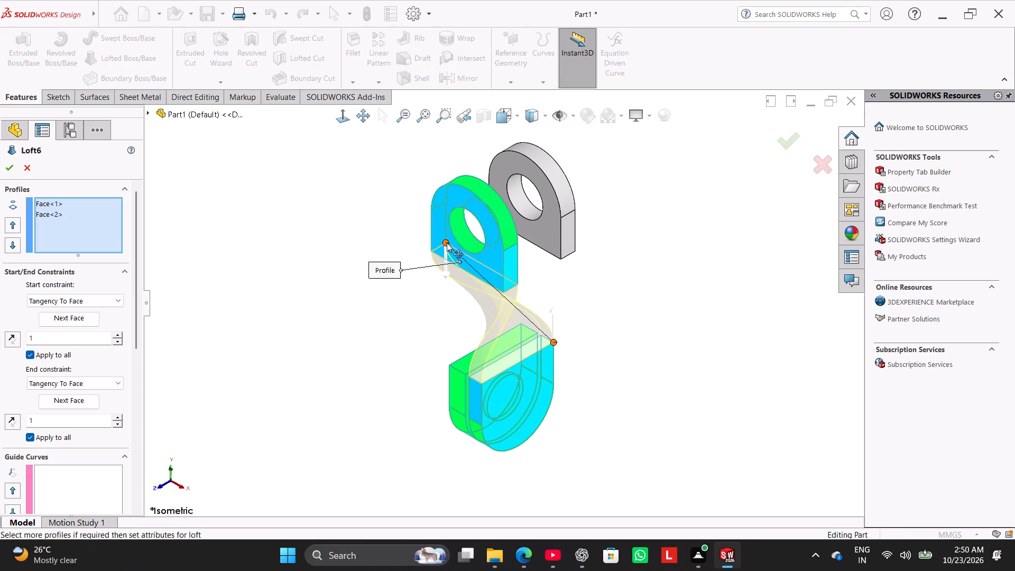
{"action": "left_click_drag", "start_coordinate": [447, 243], "coordinate": [499, 270]}
{"action": "middle_click_drag", "start_coordinate": [422, 309], "coordinate": [393, 251]}
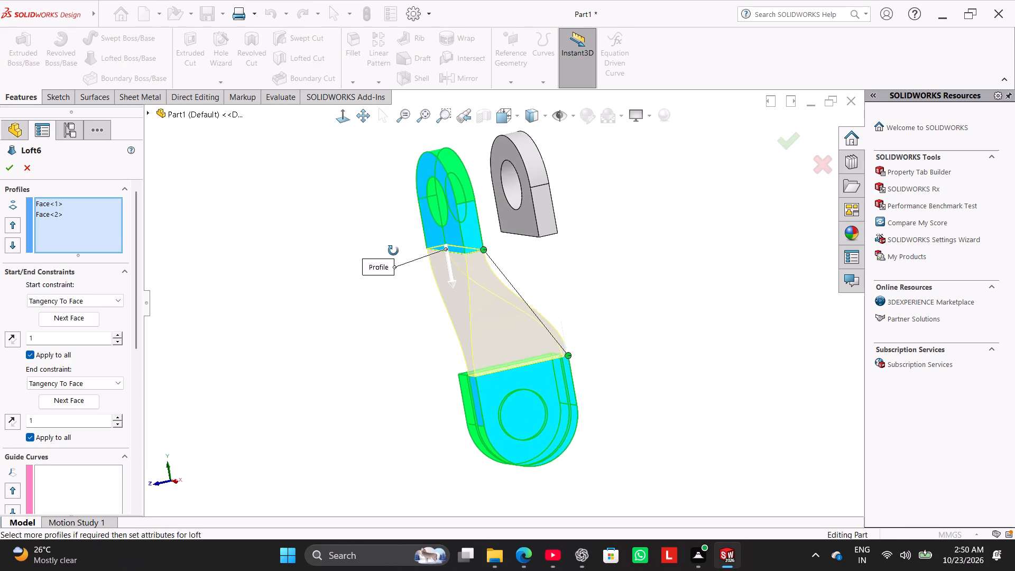
{"action": "middle_click_drag", "start_coordinate": [393, 251], "coordinate": [393, 250]}
{"action": "left_click_drag", "start_coordinate": [481, 247], "coordinate": [471, 253]}
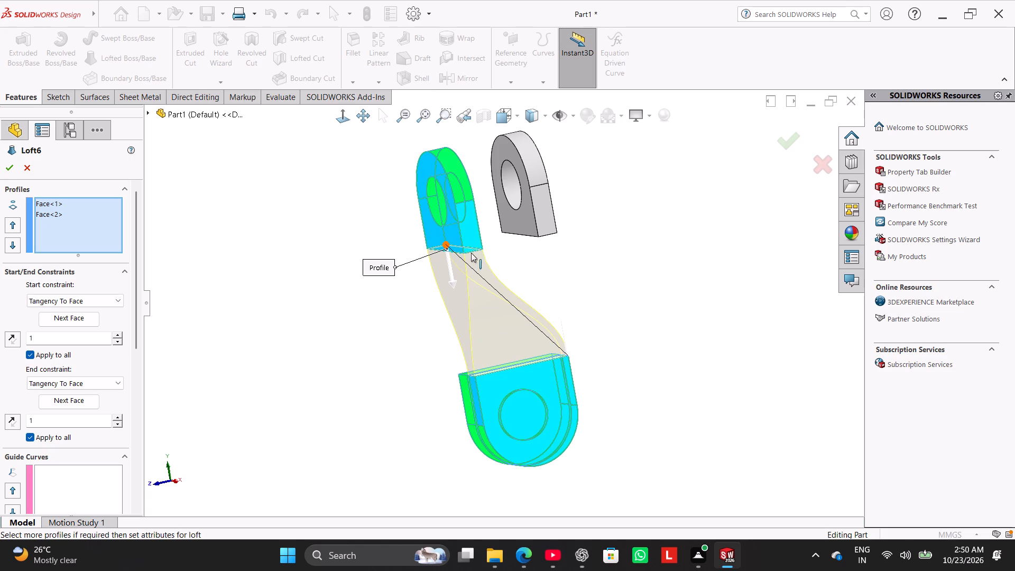
{"action": "left_click_drag", "start_coordinate": [444, 245], "coordinate": [458, 256]}
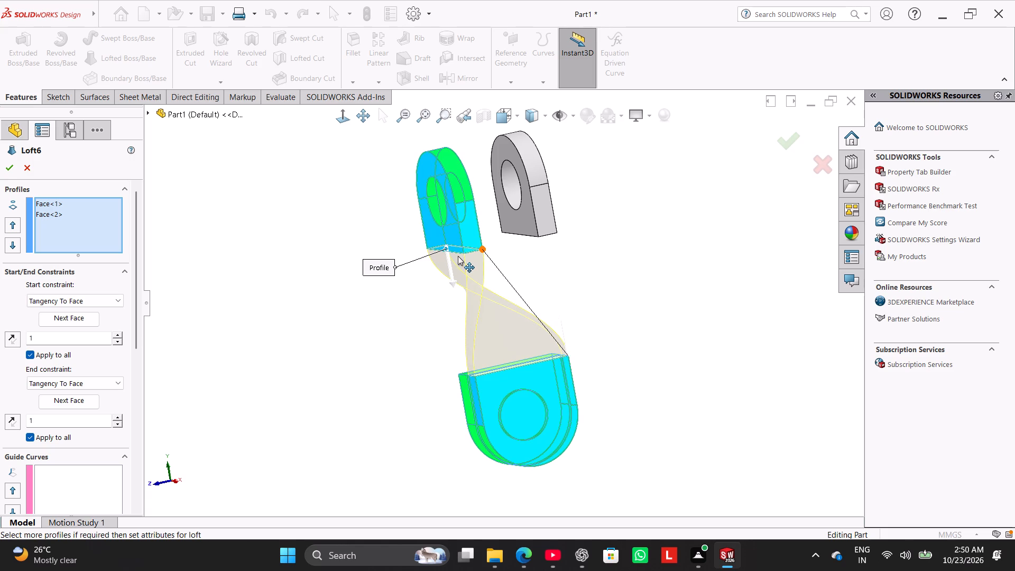
{"action": "left_click_drag", "start_coordinate": [458, 256], "coordinate": [458, 256]}
{"action": "left_click", "coordinate": [355, 370]}
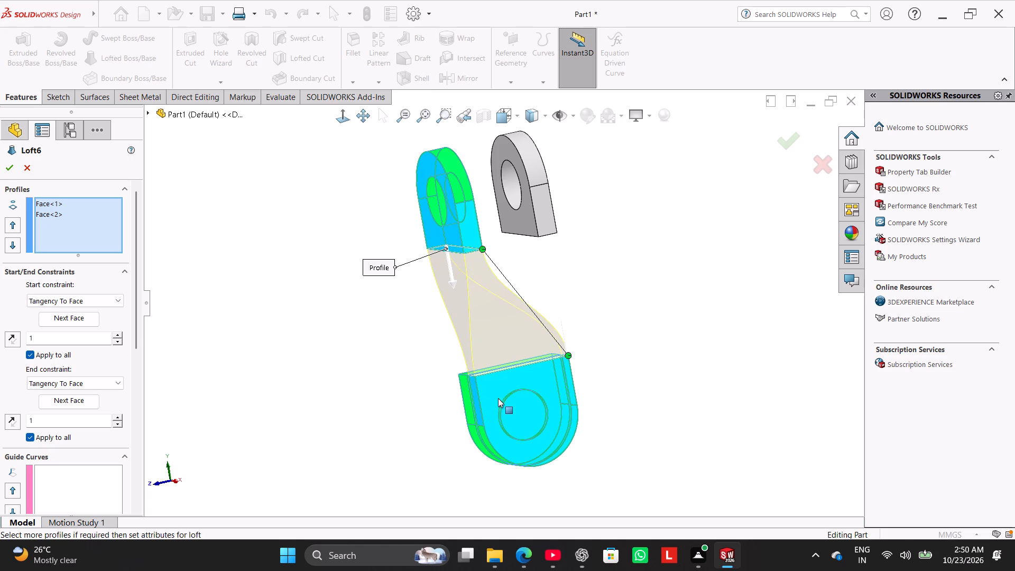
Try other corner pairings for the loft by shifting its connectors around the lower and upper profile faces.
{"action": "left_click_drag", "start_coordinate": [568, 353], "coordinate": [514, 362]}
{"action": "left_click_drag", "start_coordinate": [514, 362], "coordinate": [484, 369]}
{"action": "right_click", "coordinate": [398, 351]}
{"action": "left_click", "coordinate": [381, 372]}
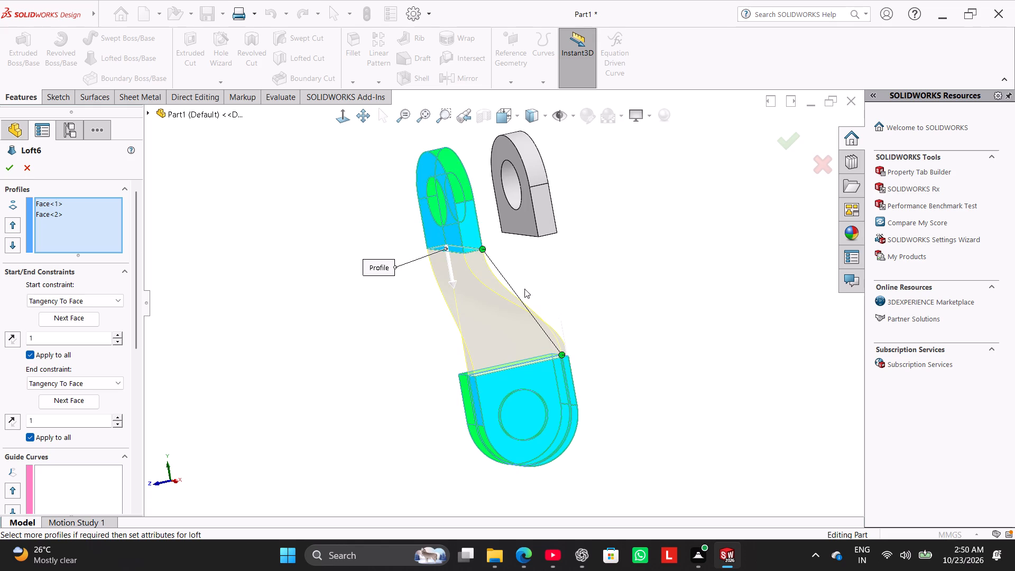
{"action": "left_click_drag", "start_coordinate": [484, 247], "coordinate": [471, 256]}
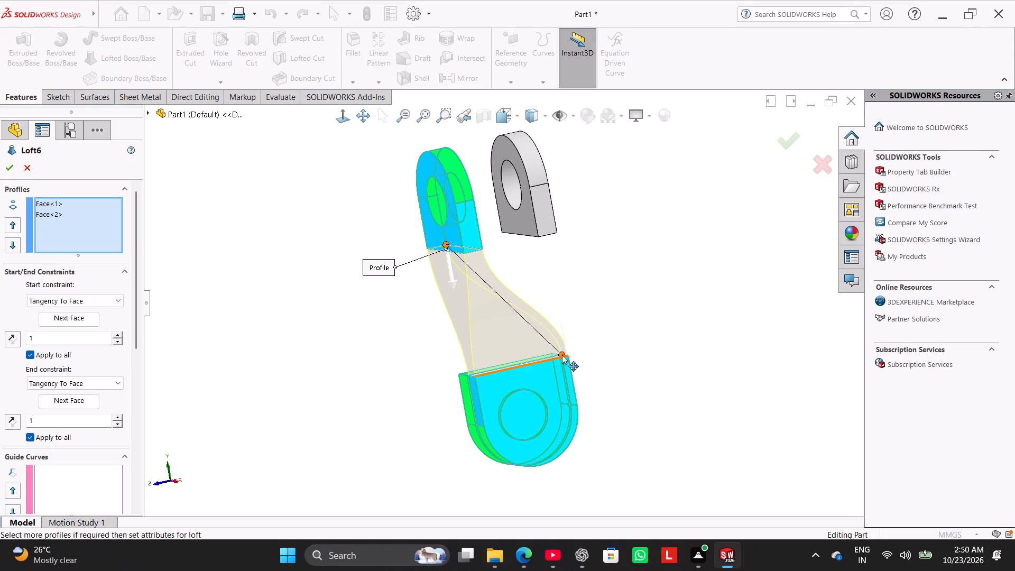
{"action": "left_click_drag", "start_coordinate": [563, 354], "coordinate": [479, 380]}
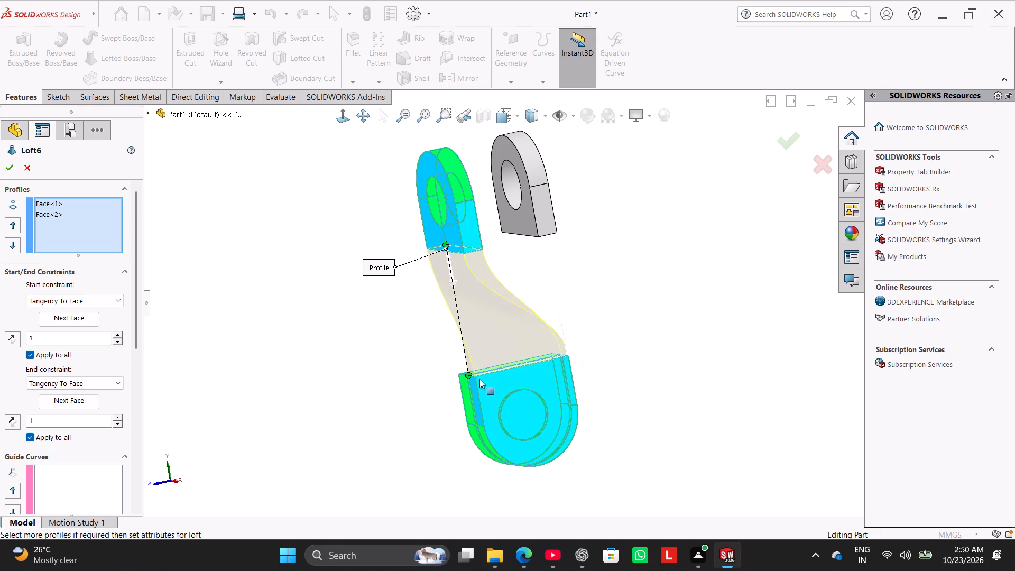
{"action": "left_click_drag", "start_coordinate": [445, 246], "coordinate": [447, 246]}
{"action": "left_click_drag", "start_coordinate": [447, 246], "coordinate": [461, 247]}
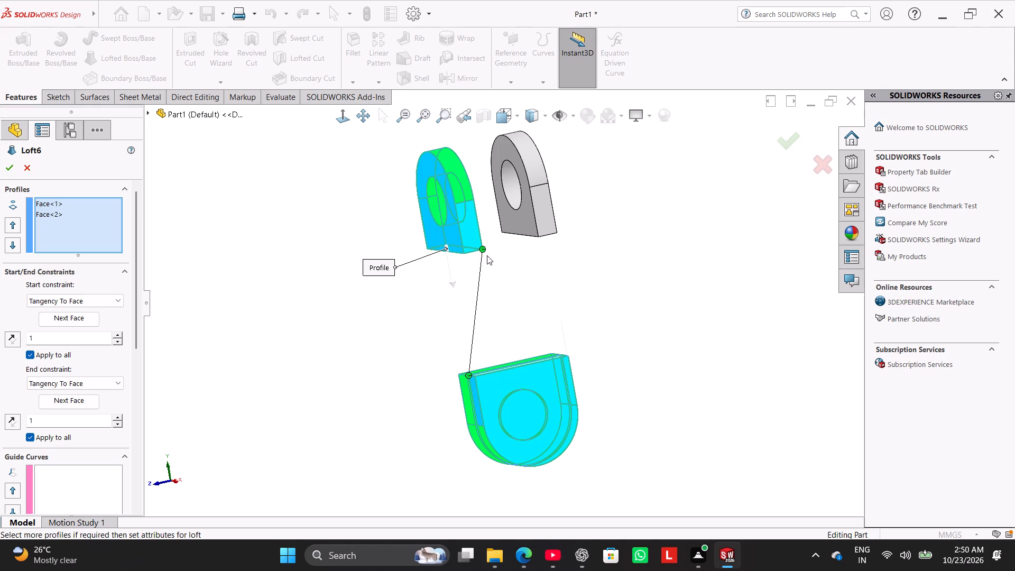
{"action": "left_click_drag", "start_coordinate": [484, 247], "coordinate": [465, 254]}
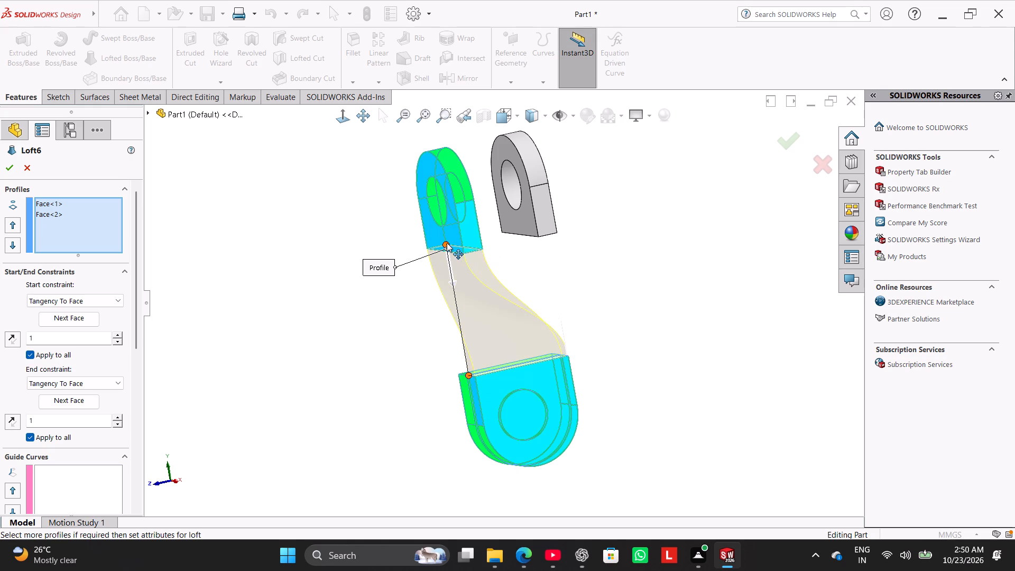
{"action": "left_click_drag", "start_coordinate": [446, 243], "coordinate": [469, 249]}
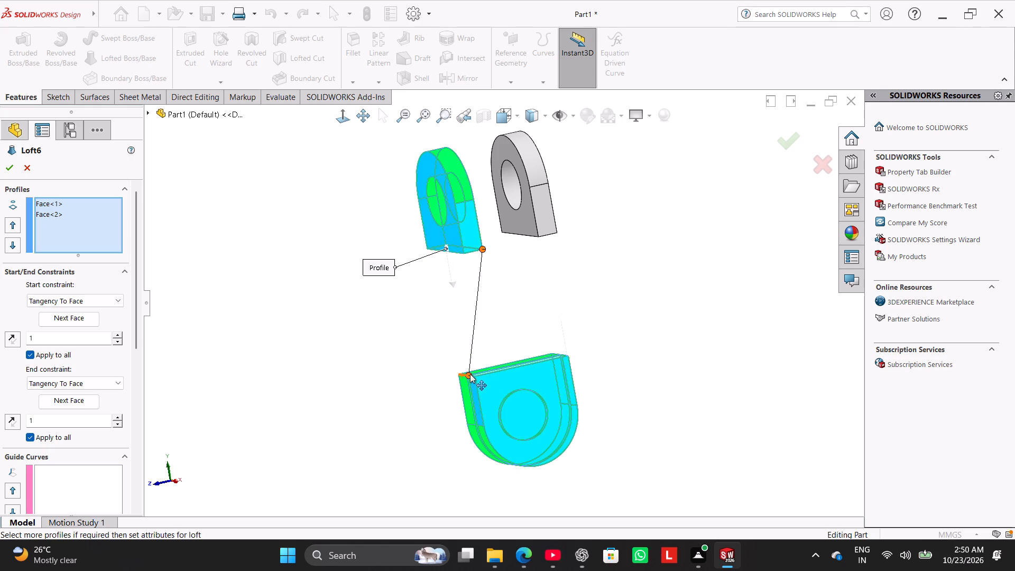
Move the loft's lower connector to the front outer corner of the lower plate's top face, accept the loft and show the isometric view.
{"action": "left_click_drag", "start_coordinate": [469, 373], "coordinate": [461, 370]}
{"action": "middle_click", "coordinate": [453, 382]}
{"action": "left_click_drag", "start_coordinate": [467, 376], "coordinate": [472, 376]}
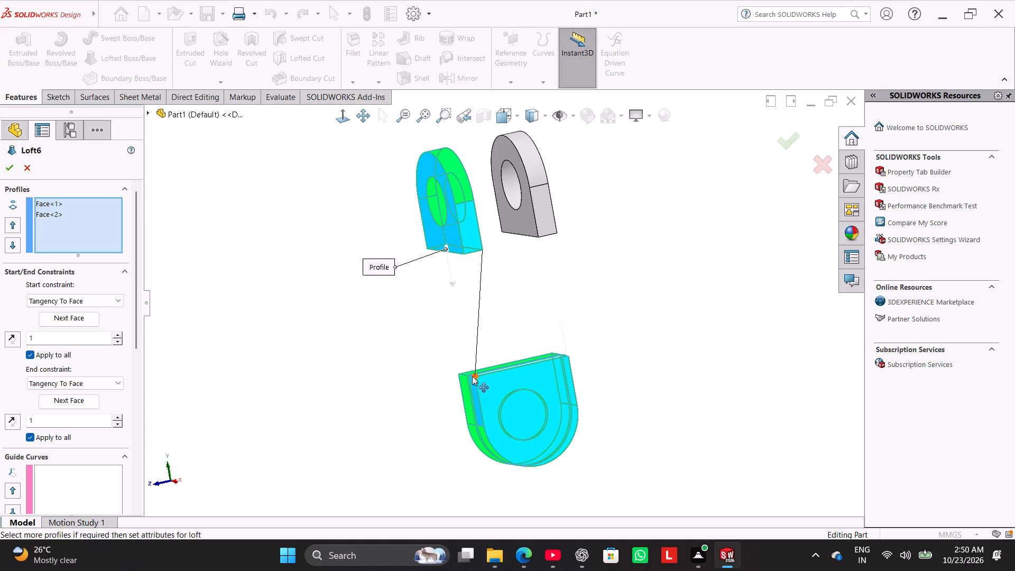
{"action": "left_click_drag", "start_coordinate": [472, 376], "coordinate": [477, 379]}
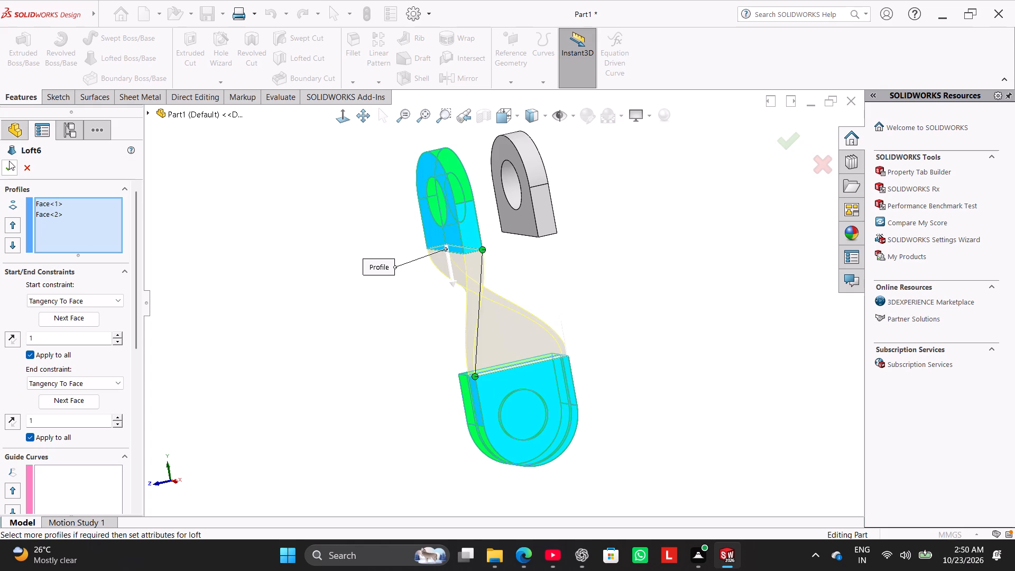
{"action": "left_click", "coordinate": [9, 162]}
{"action": "left_click", "coordinate": [290, 312]}
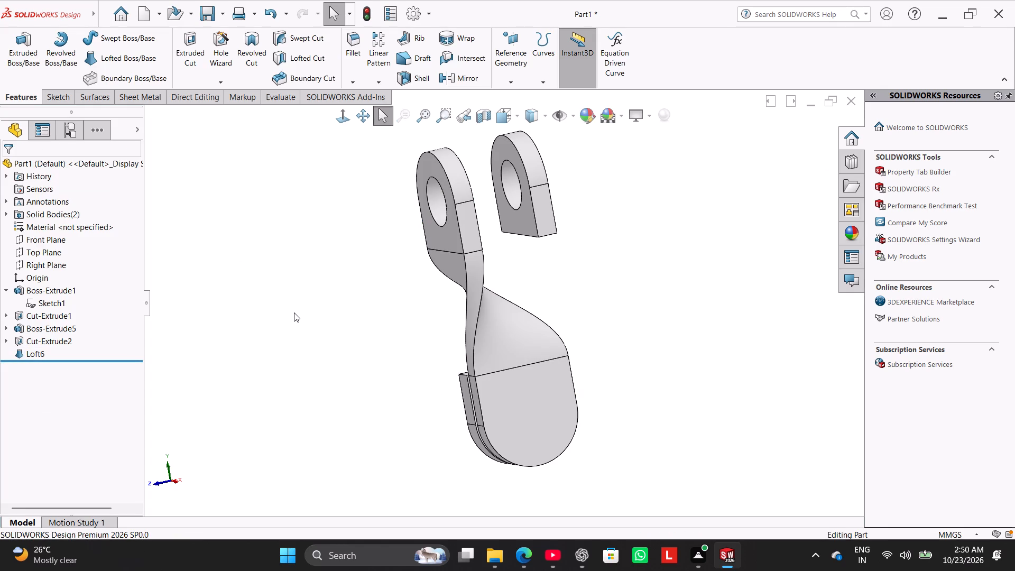
{"action": "right_click_drag", "start_coordinate": [291, 319], "coordinate": [360, 202]}
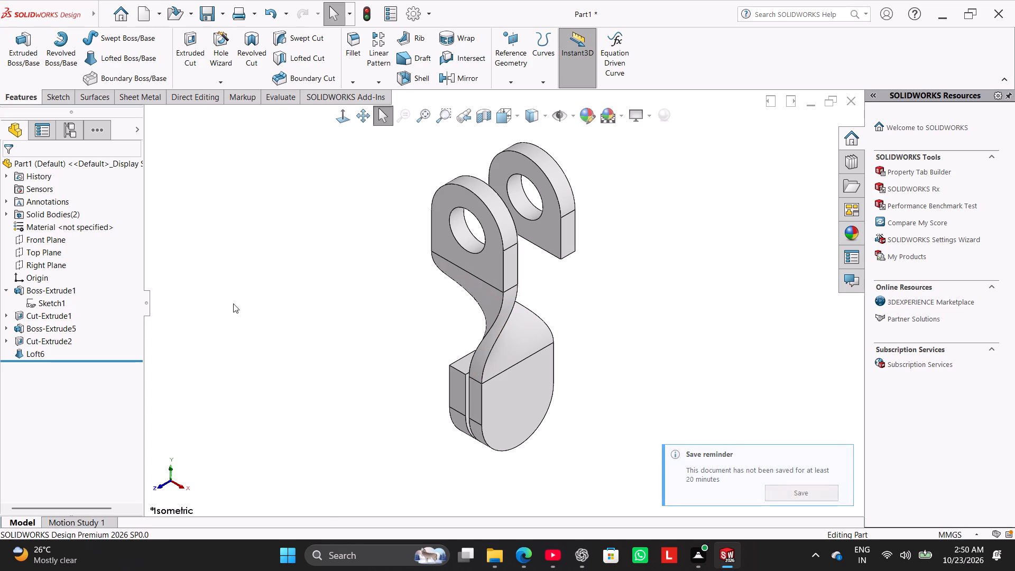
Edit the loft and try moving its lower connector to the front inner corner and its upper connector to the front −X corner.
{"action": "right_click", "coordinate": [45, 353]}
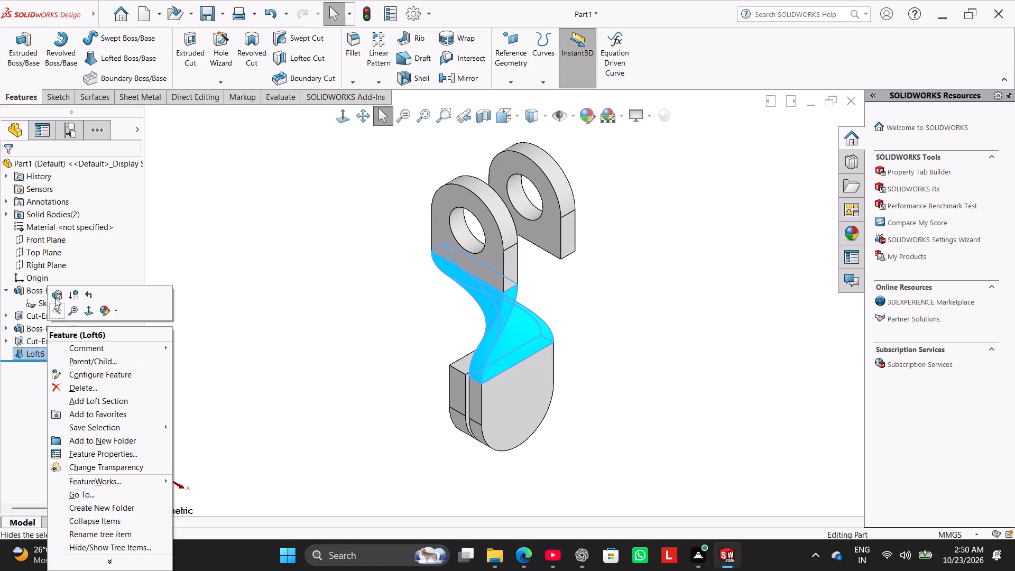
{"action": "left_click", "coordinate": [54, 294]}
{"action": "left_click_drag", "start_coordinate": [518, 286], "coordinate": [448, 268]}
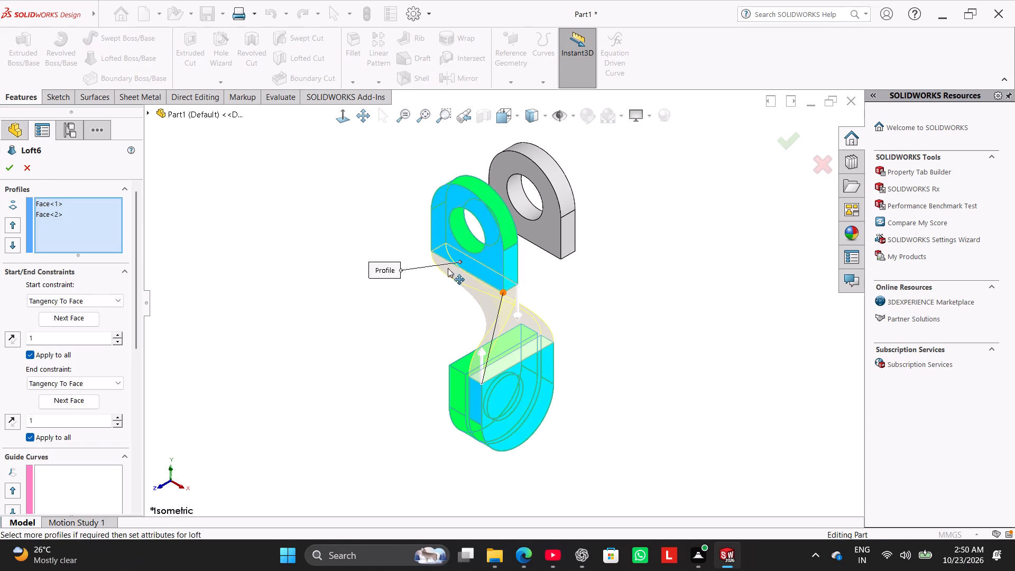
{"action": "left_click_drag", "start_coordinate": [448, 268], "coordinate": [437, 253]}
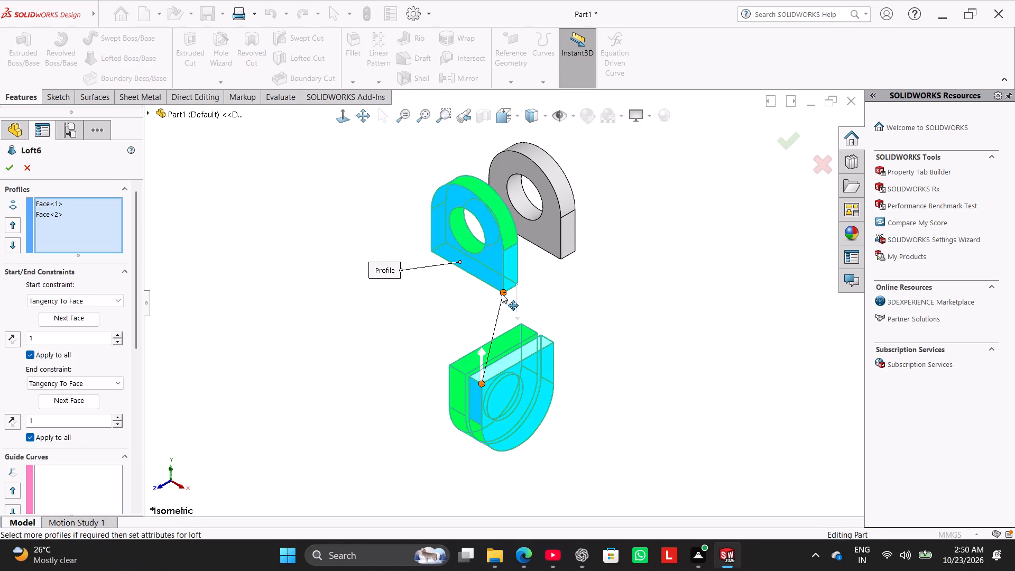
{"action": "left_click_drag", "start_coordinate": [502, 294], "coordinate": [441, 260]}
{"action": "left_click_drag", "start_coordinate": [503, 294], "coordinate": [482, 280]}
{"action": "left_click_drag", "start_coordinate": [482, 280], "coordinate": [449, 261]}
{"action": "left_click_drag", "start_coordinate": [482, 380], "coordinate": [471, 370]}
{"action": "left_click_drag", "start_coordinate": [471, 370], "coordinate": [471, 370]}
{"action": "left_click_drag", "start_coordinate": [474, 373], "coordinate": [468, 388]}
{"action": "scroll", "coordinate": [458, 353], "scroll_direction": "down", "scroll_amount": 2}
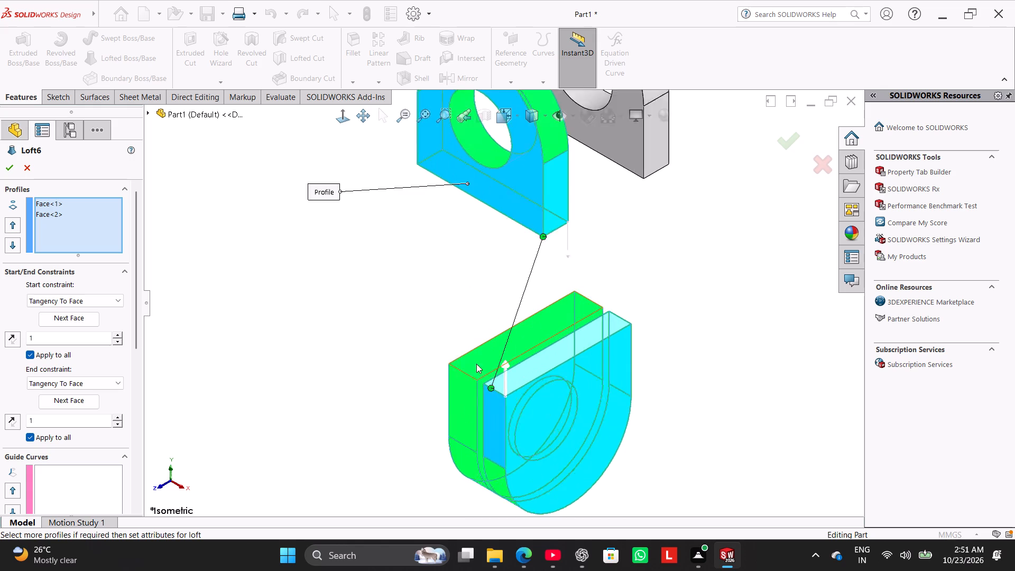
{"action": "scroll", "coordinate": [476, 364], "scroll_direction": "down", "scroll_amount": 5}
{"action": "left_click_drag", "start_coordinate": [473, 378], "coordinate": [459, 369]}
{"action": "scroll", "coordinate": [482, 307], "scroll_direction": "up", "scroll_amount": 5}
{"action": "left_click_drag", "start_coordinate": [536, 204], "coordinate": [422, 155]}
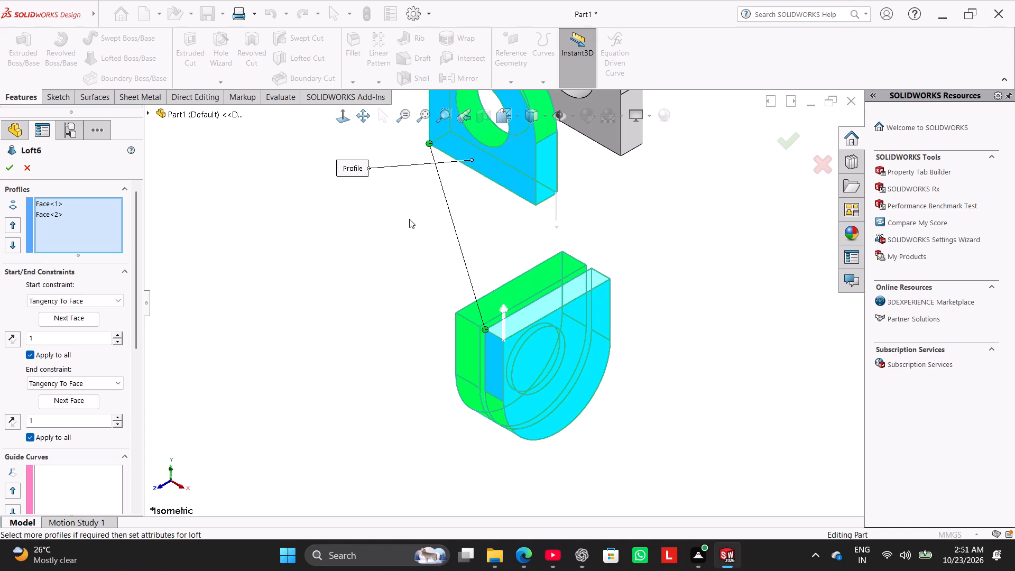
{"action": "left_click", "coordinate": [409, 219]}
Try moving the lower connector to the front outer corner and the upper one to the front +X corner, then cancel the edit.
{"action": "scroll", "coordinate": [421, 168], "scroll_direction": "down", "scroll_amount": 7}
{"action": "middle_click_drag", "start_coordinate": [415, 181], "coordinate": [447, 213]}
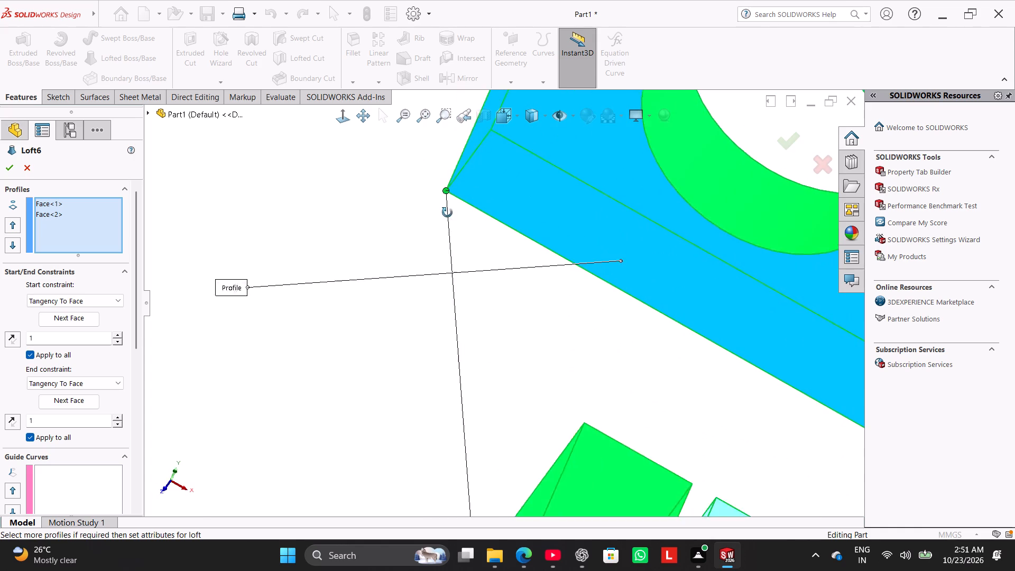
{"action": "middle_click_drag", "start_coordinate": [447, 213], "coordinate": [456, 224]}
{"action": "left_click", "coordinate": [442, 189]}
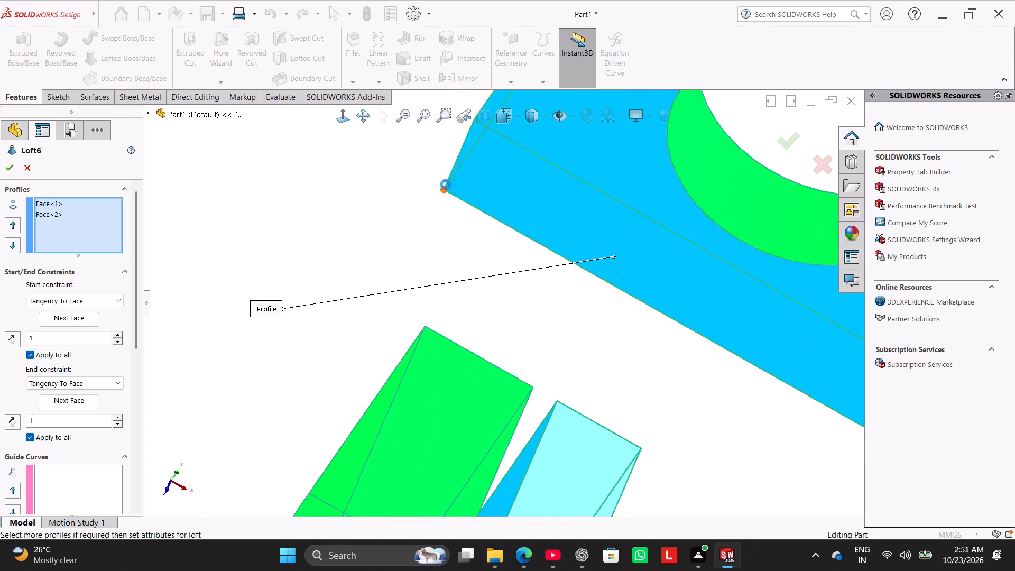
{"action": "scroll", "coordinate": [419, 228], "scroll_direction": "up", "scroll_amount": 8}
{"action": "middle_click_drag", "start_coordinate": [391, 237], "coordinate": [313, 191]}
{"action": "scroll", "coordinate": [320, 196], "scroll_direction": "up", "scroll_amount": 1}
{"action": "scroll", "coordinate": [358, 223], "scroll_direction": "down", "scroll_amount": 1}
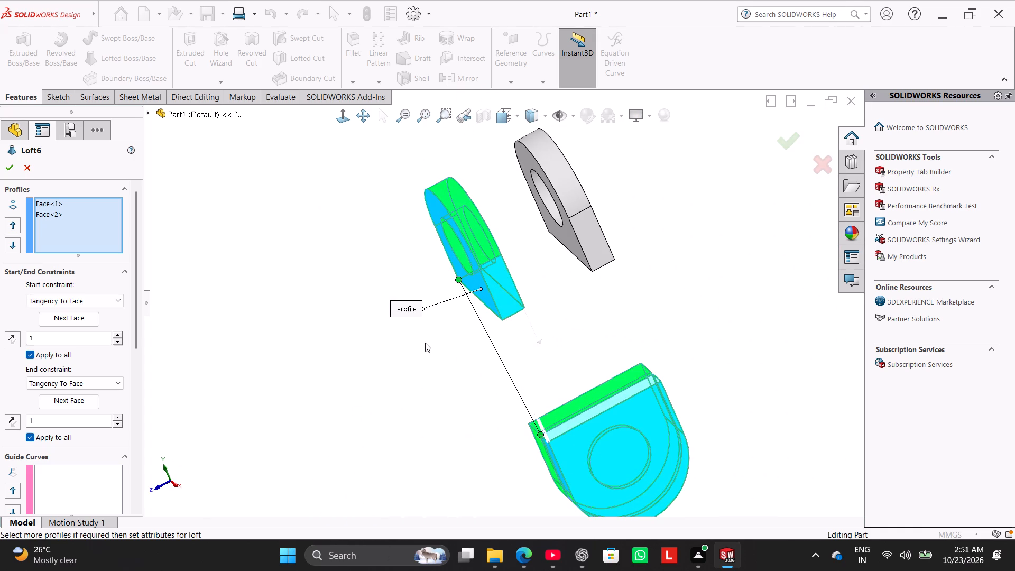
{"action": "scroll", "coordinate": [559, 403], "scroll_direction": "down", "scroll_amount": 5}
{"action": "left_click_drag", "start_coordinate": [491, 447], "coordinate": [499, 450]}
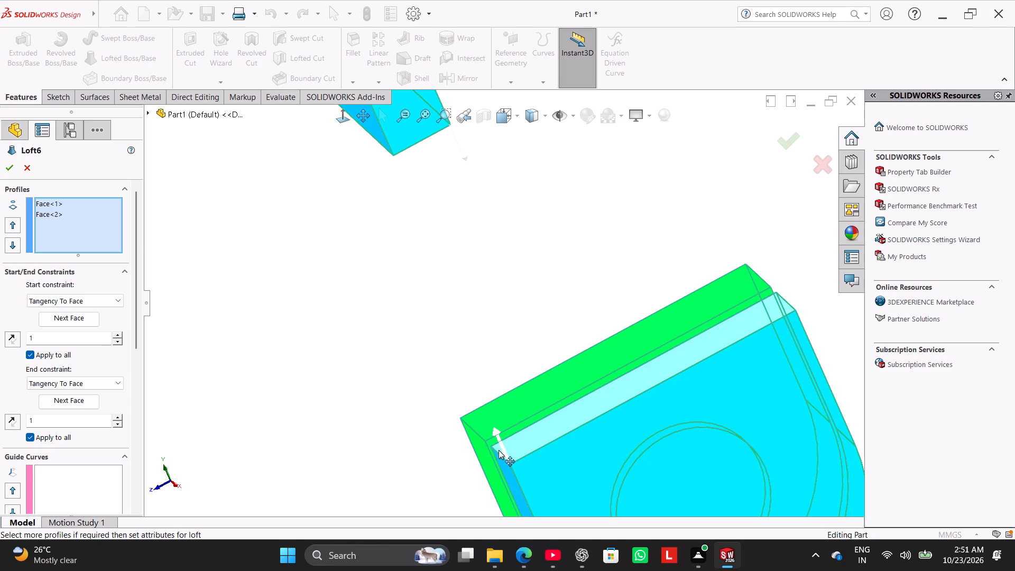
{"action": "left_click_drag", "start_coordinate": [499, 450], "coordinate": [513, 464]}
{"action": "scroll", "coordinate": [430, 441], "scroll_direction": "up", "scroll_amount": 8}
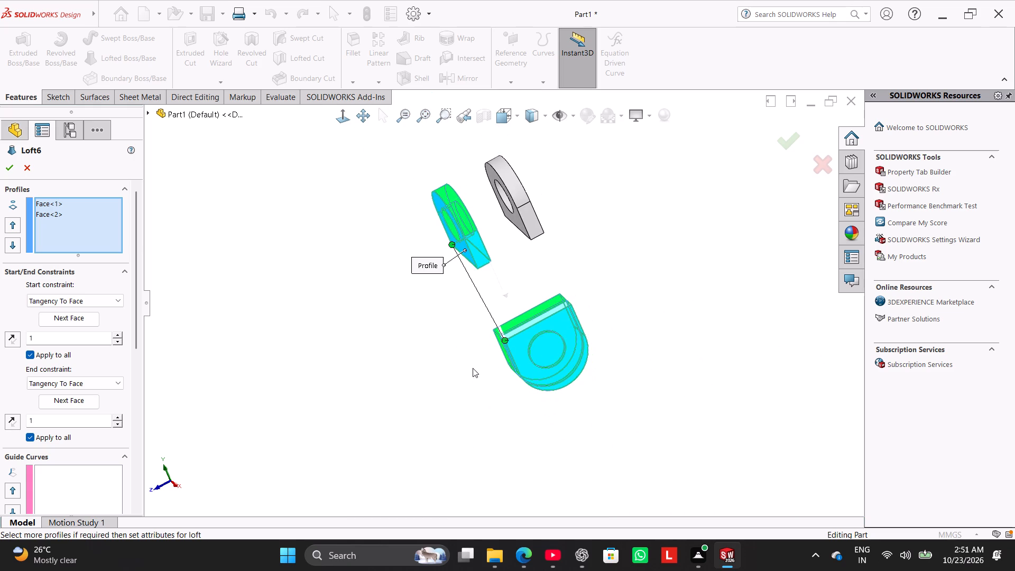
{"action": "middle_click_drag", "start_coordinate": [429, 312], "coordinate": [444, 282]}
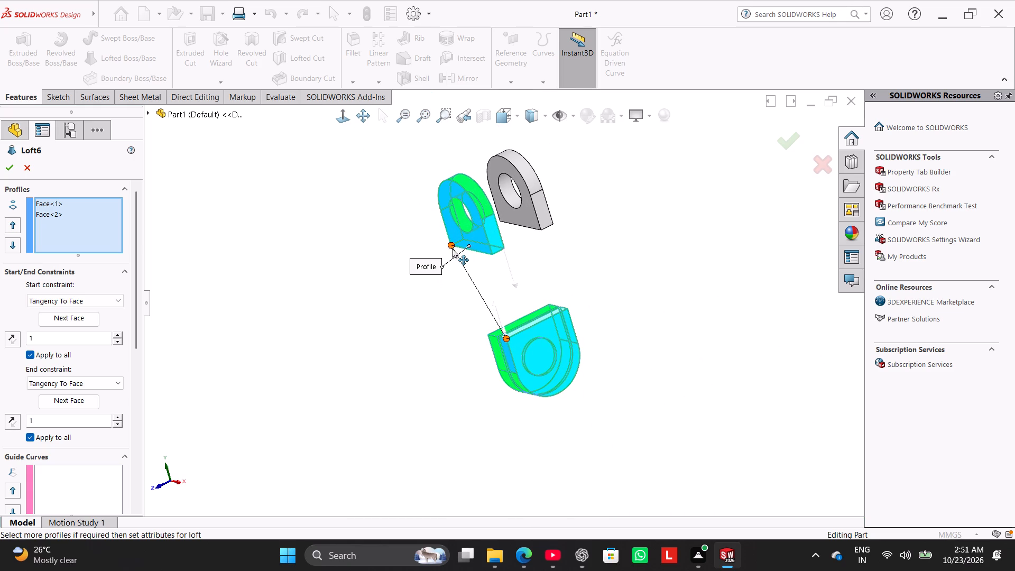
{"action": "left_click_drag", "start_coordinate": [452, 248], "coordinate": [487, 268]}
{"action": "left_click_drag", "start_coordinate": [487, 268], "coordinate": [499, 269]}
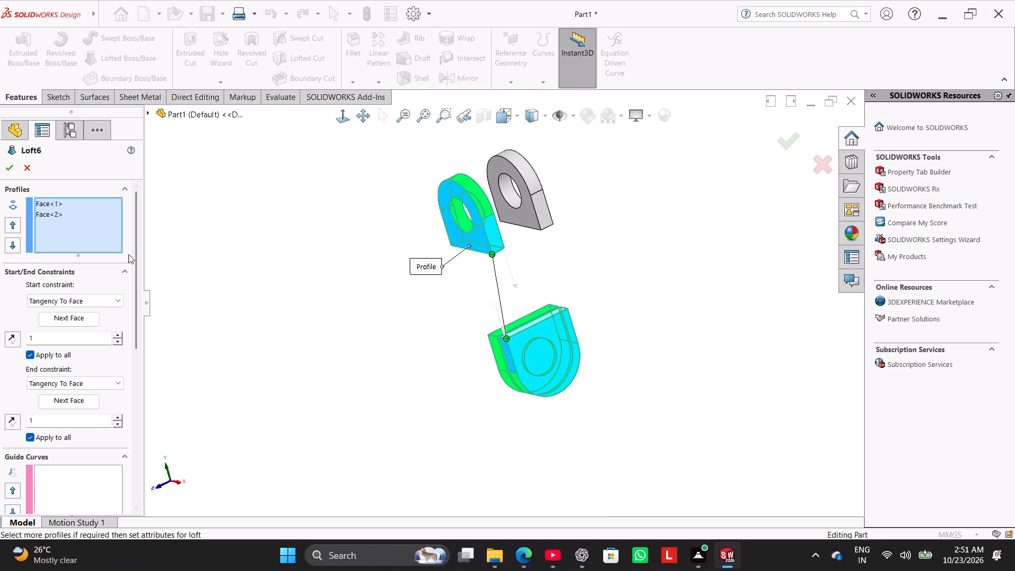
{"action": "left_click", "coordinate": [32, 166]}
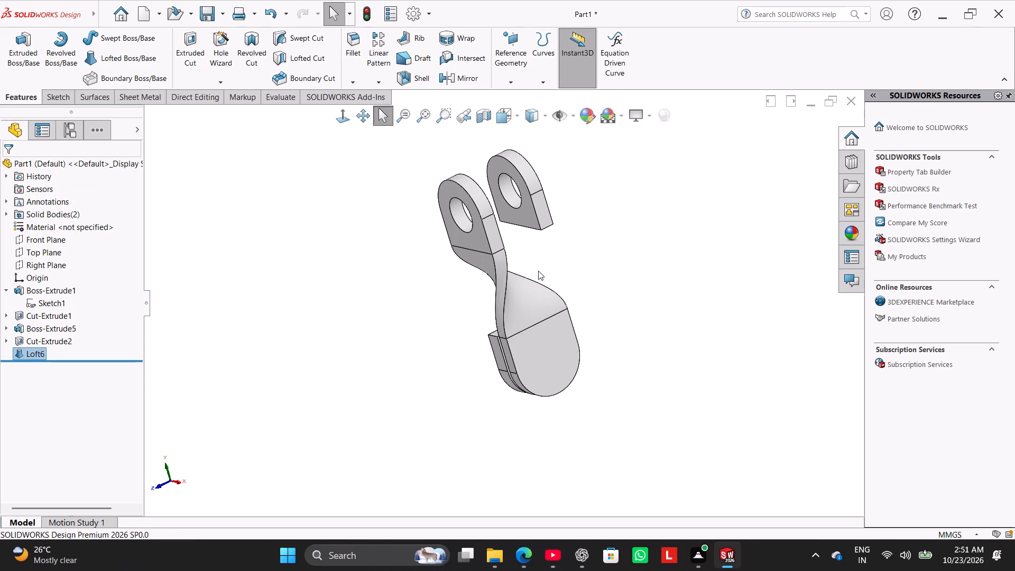
Delete the loft between the outer lower plate and the front upper plate.
{"action": "right_click", "coordinate": [36, 354]}
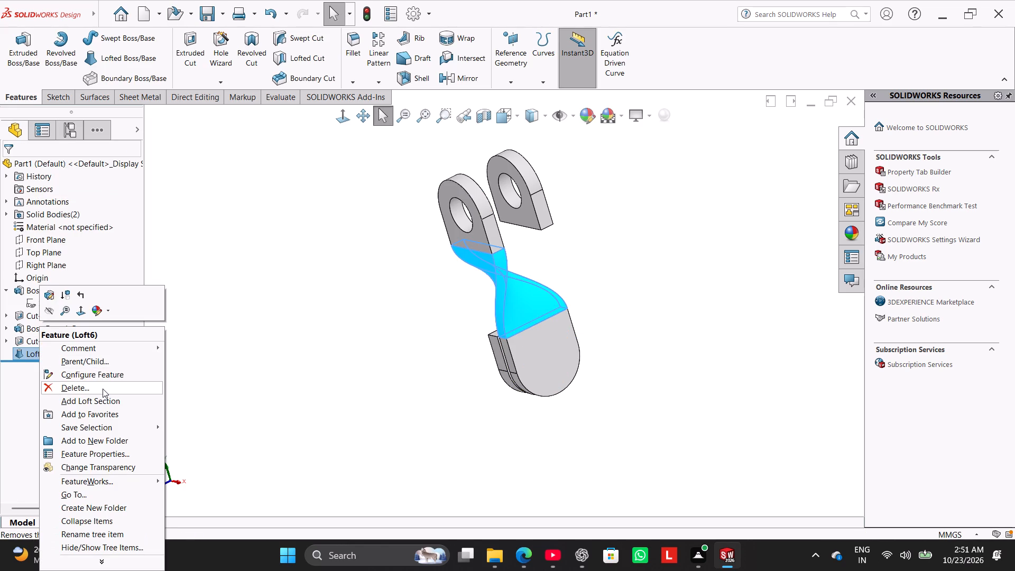
{"action": "left_click", "coordinate": [103, 389]}
{"action": "left_click", "coordinate": [574, 200]}
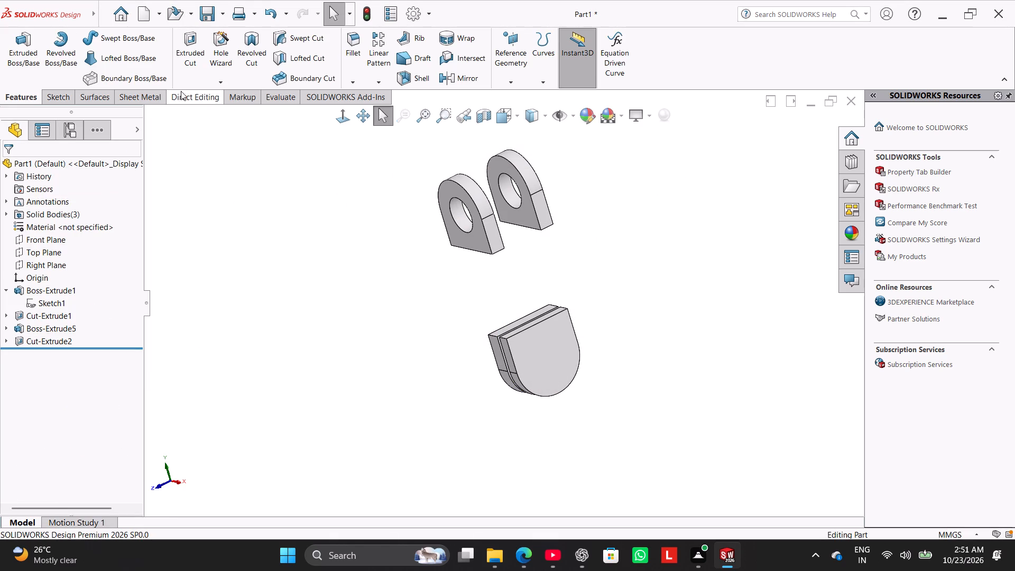
Set up a loft from the outer lower plate's top face to the front upper plate's bottom face, with start and end constraints Tangency To Face.
{"action": "left_click", "coordinate": [114, 59]}
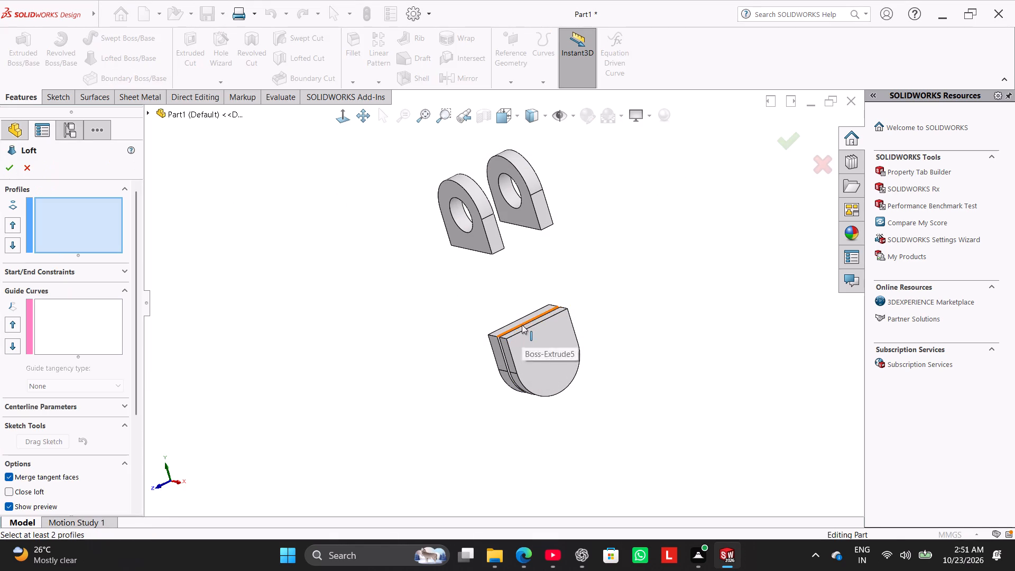
{"action": "scroll", "coordinate": [529, 320], "scroll_direction": "down", "scroll_amount": 3}
{"action": "middle_click_drag", "start_coordinate": [411, 328], "coordinate": [429, 345]}
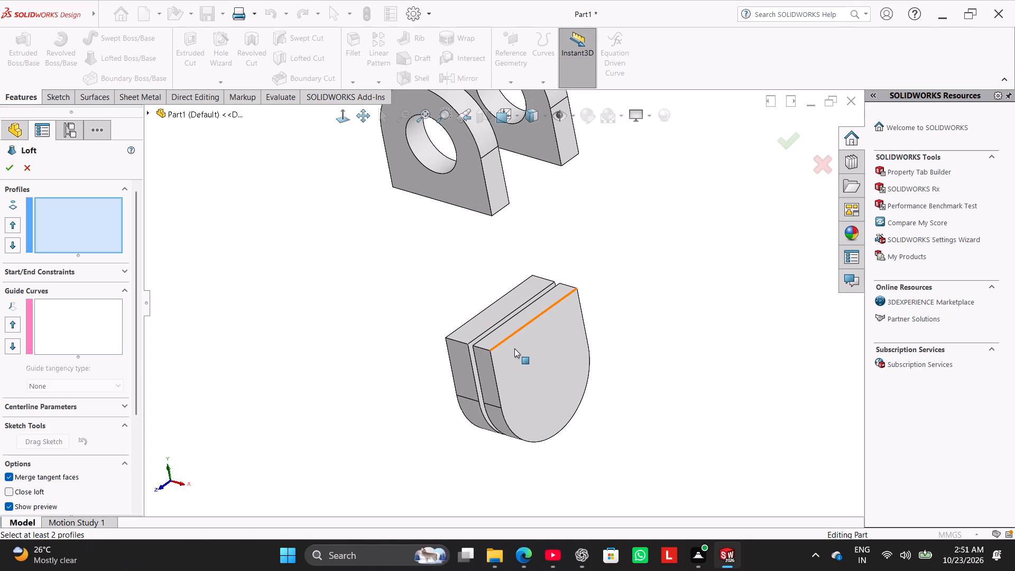
{"action": "left_click", "coordinate": [513, 326]}
{"action": "middle_click_drag", "start_coordinate": [449, 235], "coordinate": [412, 182]}
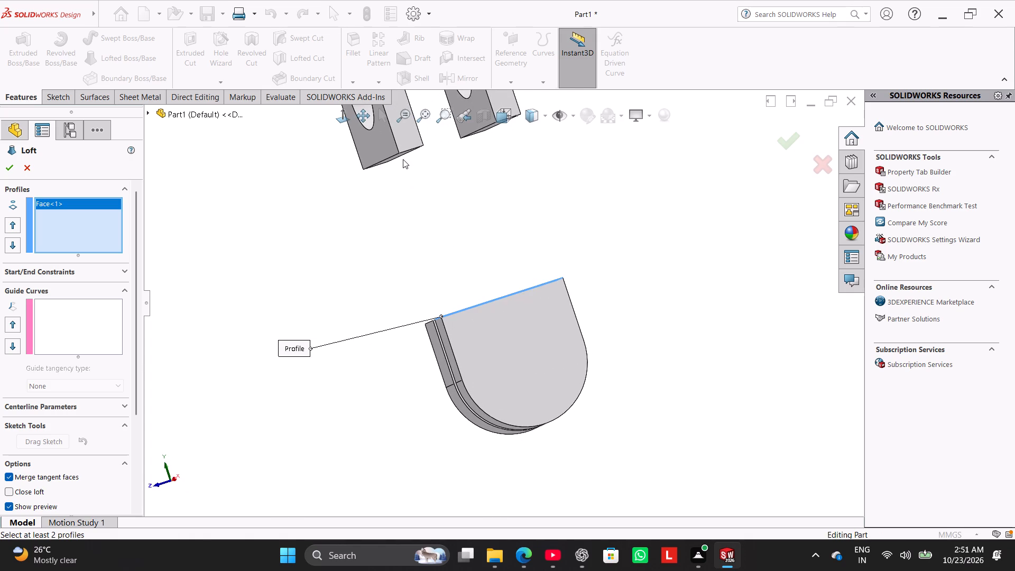
{"action": "left_click", "coordinate": [403, 154]}
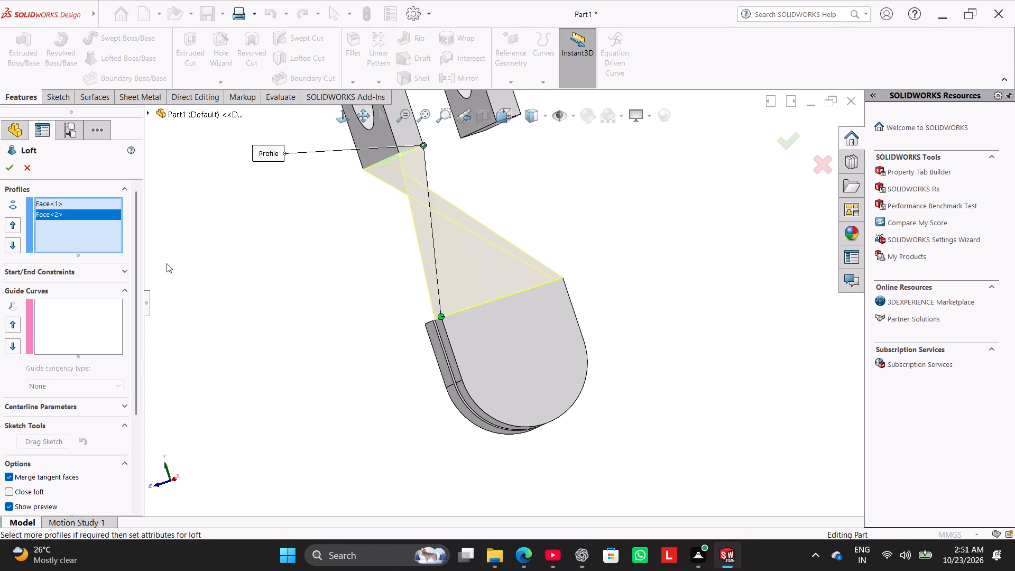
{"action": "left_click", "coordinate": [114, 272]}
{"action": "left_click", "coordinate": [113, 301]}
{"action": "left_click", "coordinate": [112, 337]}
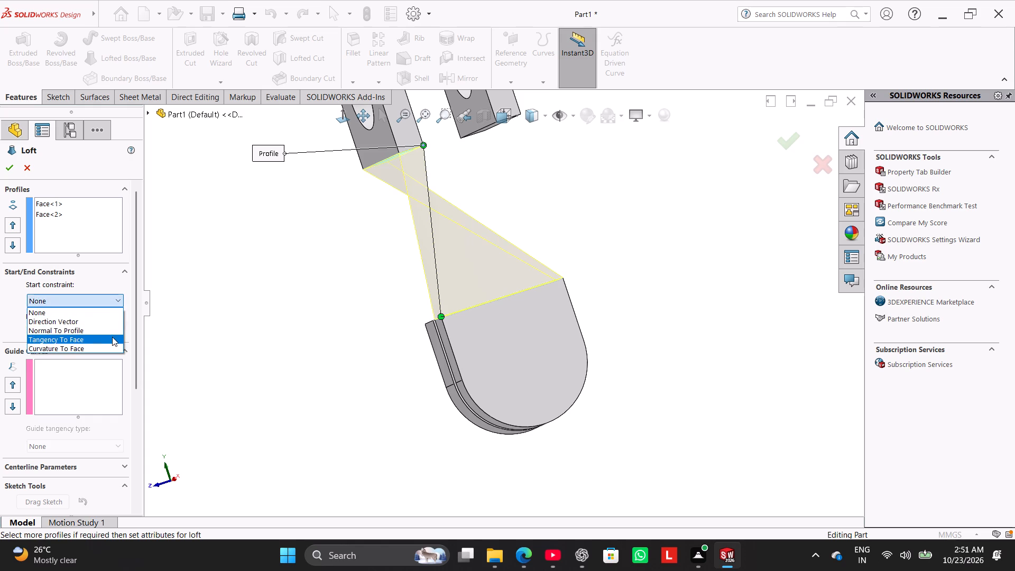
{"action": "left_click", "coordinate": [126, 382]}
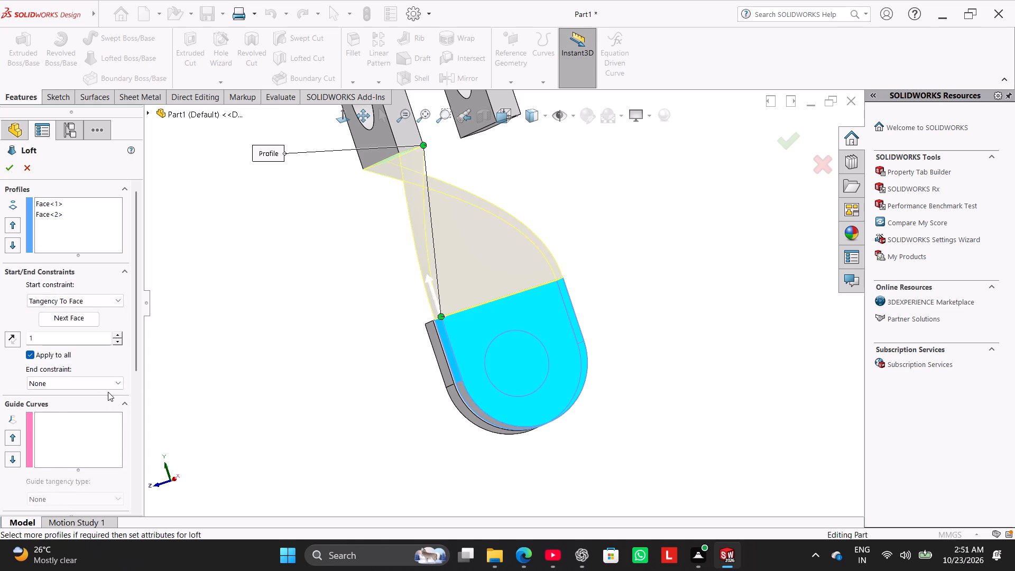
{"action": "left_click", "coordinate": [107, 383]}
{"action": "left_click", "coordinate": [112, 420]}
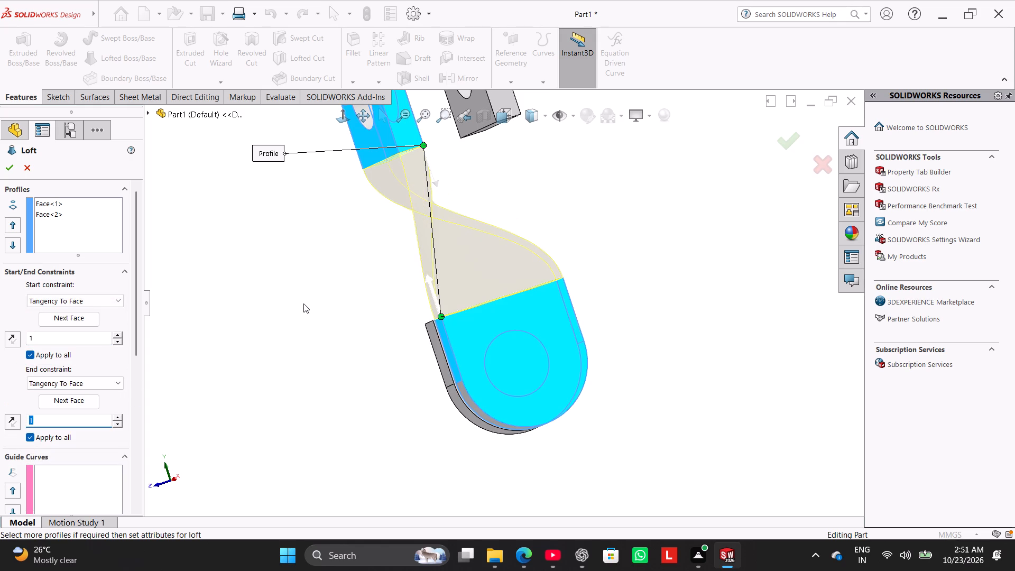
Move the upper connector to the front +X corner and the lower one to the rear outer corner, accept the loft and show the isometric view.
{"action": "middle_click_drag", "start_coordinate": [318, 306], "coordinate": [347, 310]}
{"action": "scroll", "coordinate": [347, 310], "scroll_direction": "up", "scroll_amount": 1}
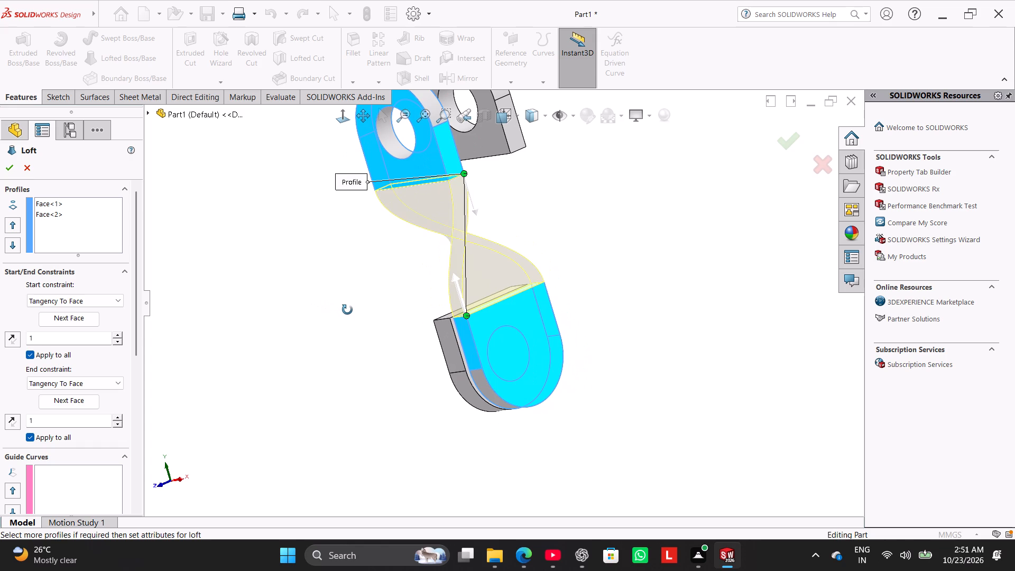
{"action": "middle_click_drag", "start_coordinate": [347, 310], "coordinate": [298, 336]}
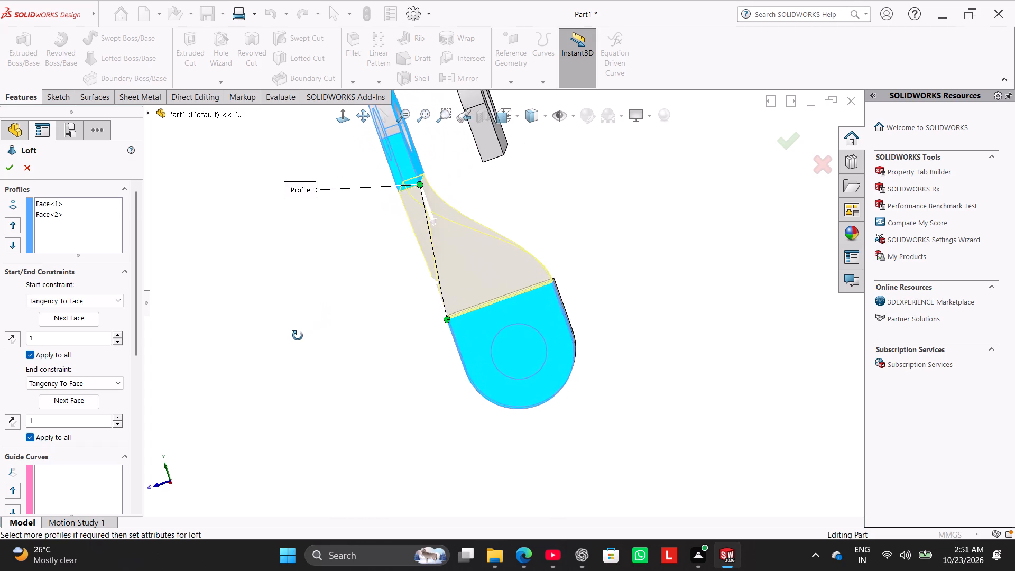
{"action": "middle_click_drag", "start_coordinate": [298, 336], "coordinate": [319, 326]}
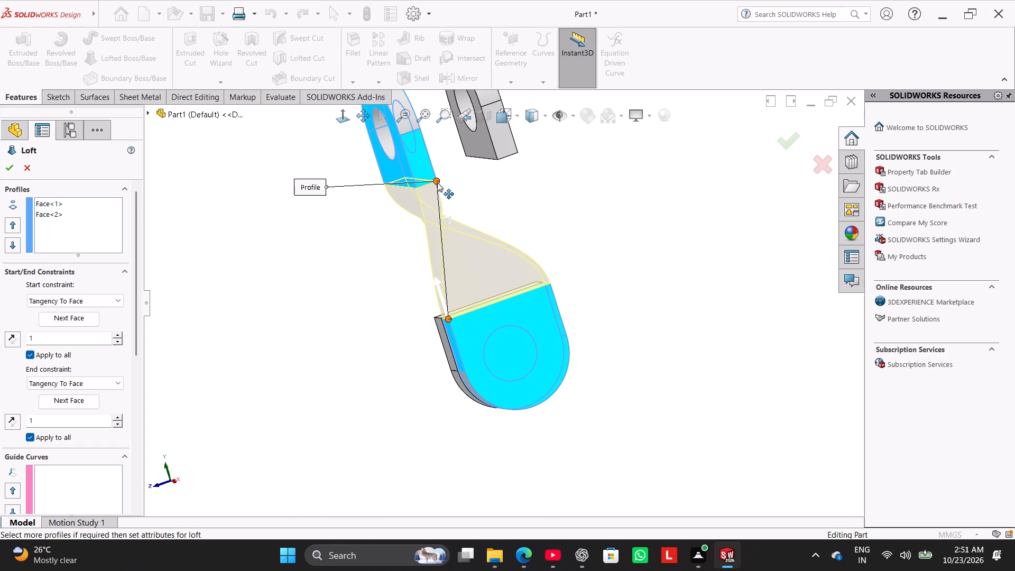
{"action": "left_click_drag", "start_coordinate": [437, 182], "coordinate": [425, 188]}
{"action": "middle_click_drag", "start_coordinate": [348, 256], "coordinate": [320, 237]}
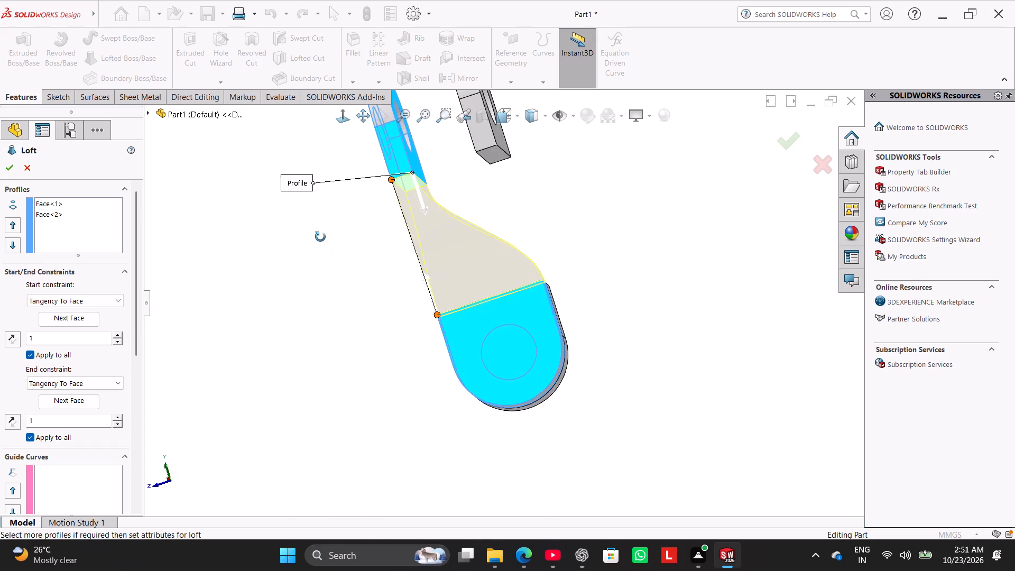
{"action": "middle_click_drag", "start_coordinate": [320, 237], "coordinate": [413, 260]}
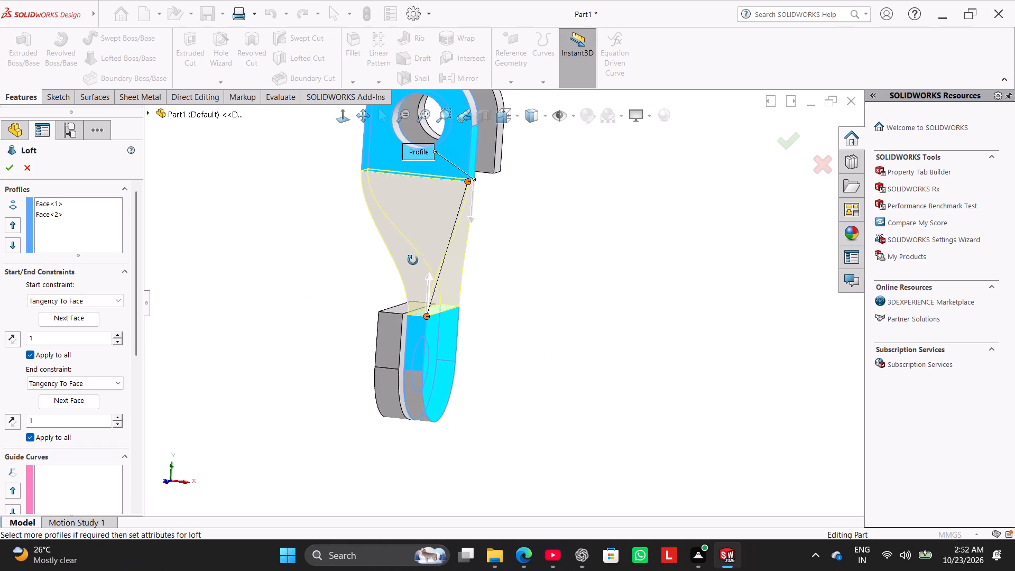
{"action": "middle_click_drag", "start_coordinate": [413, 260], "coordinate": [354, 257]}
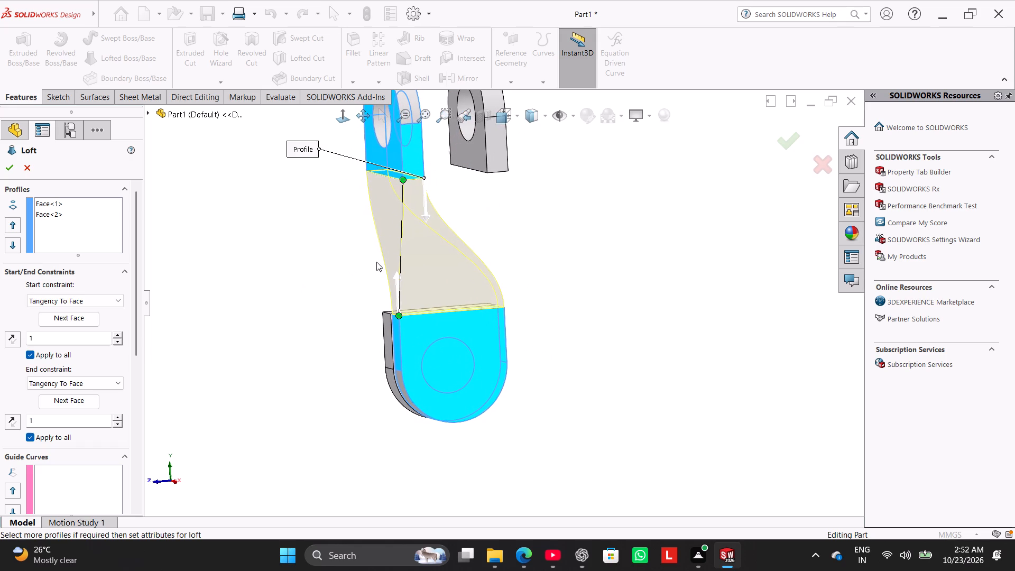
{"action": "left_click_drag", "start_coordinate": [398, 315], "coordinate": [464, 303]}
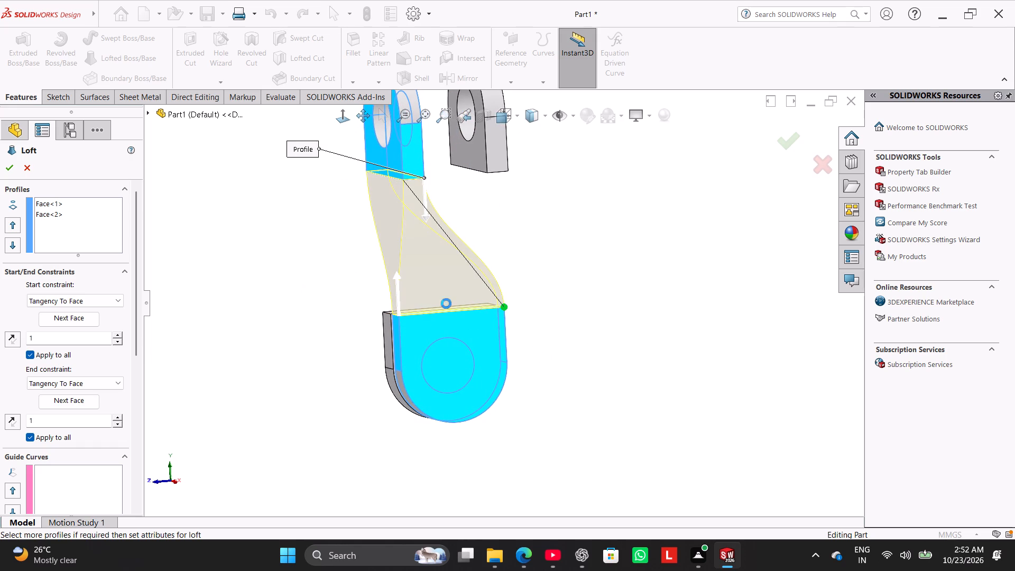
{"action": "middle_click_drag", "start_coordinate": [358, 306], "coordinate": [363, 299]}
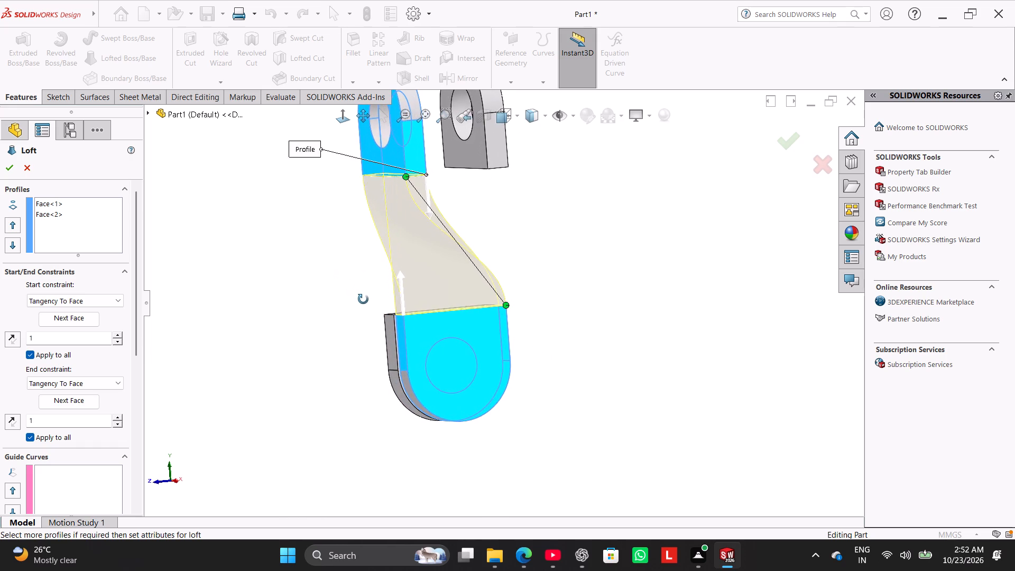
{"action": "middle_click_drag", "start_coordinate": [363, 299], "coordinate": [364, 297]}
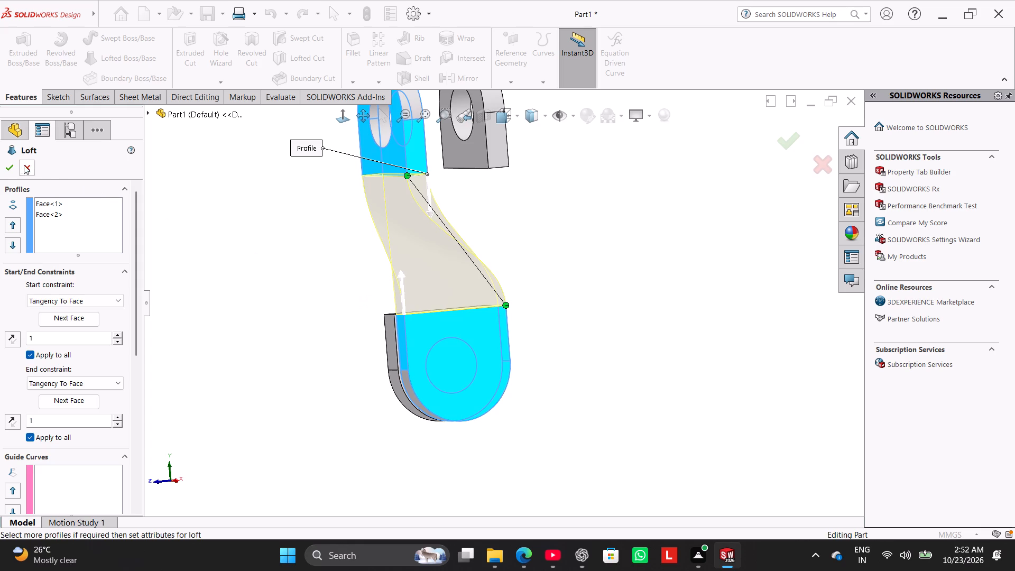
{"action": "left_click", "coordinate": [9, 165]}
{"action": "left_click", "coordinate": [233, 219]}
{"action": "right_click_drag", "start_coordinate": [233, 274], "coordinate": [310, 210]}
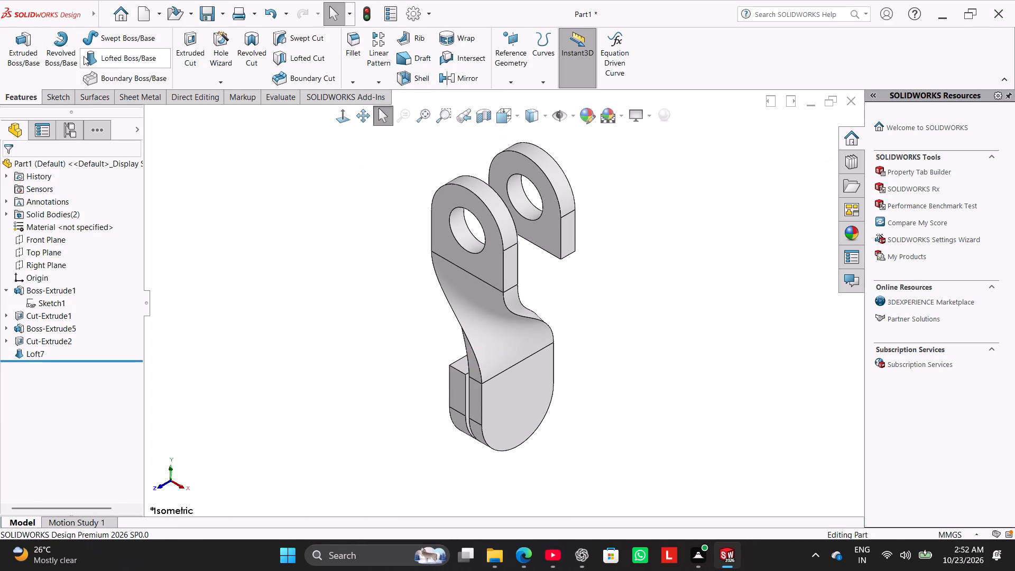
Loft the inner lower plate's top face to the rear upper plate's bottom face, with start and end constraints Tangency To Face.
{"action": "left_click_drag", "start_coordinate": [92, 56], "coordinate": [99, 62]}
{"action": "left_click", "coordinate": [464, 362]}
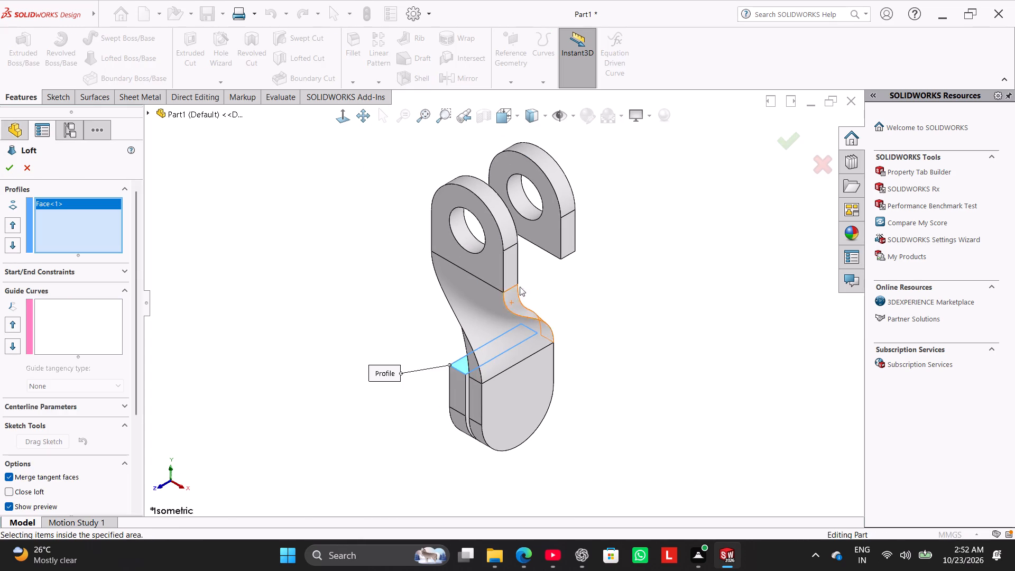
{"action": "middle_click_drag", "start_coordinate": [542, 248], "coordinate": [503, 168]}
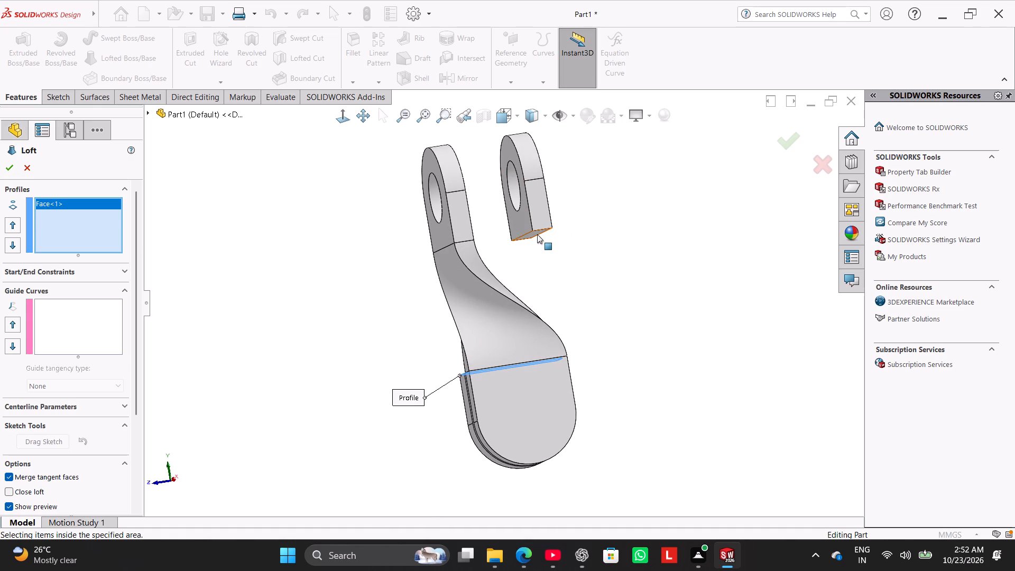
{"action": "left_click", "coordinate": [537, 234]}
{"action": "left_click", "coordinate": [111, 272]}
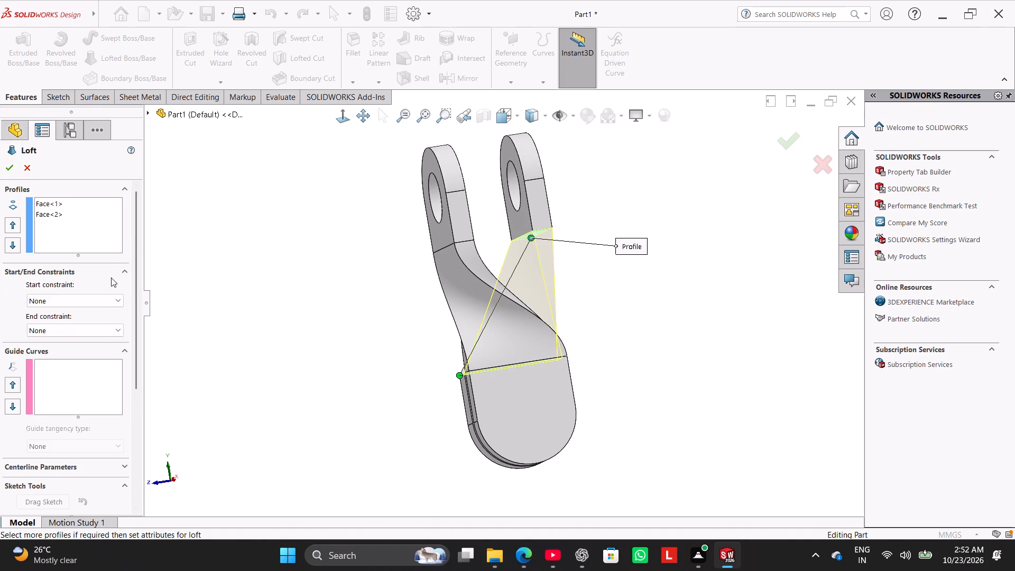
{"action": "left_click", "coordinate": [111, 302]}
{"action": "left_click", "coordinate": [105, 338]}
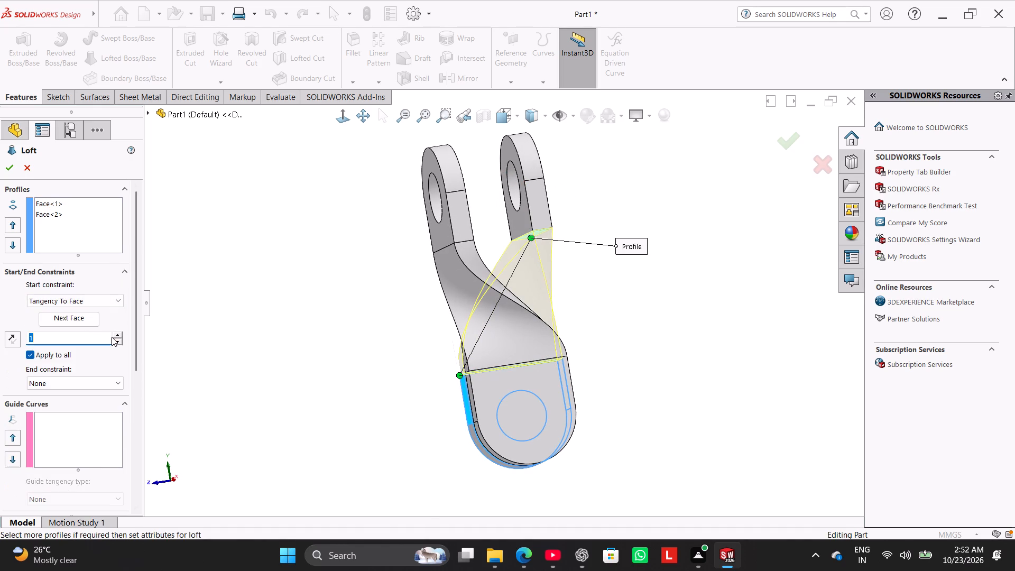
{"action": "left_click", "coordinate": [117, 384]}
{"action": "left_click", "coordinate": [103, 420]}
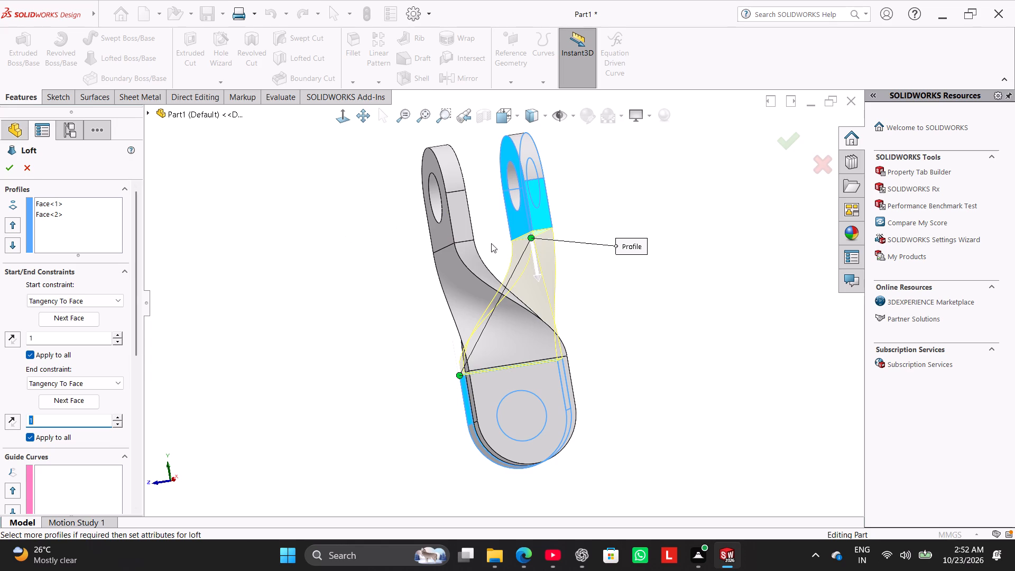
{"action": "middle_click_drag", "start_coordinate": [412, 288], "coordinate": [371, 277]}
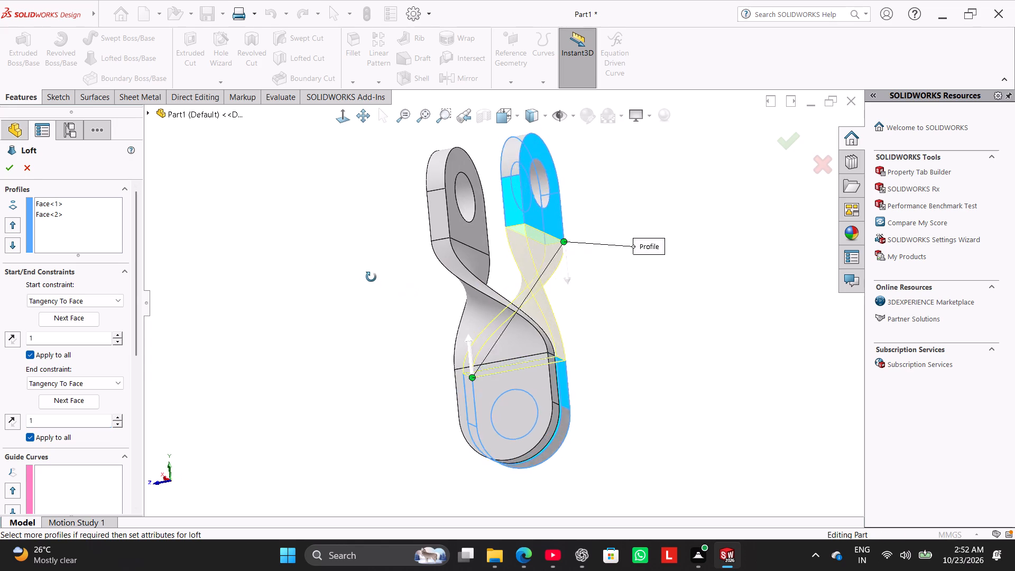
{"action": "middle_click_drag", "start_coordinate": [371, 277], "coordinate": [436, 305]}
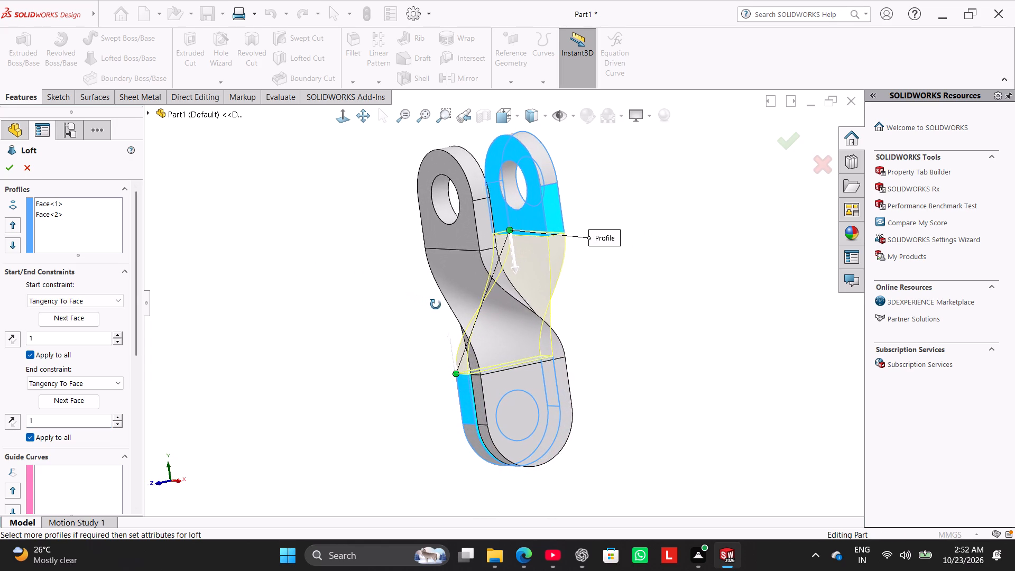
{"action": "middle_click_drag", "start_coordinate": [436, 305], "coordinate": [432, 302]}
{"action": "left_click", "coordinate": [11, 169]}
{"action": "right_click_drag", "start_coordinate": [282, 268], "coordinate": [293, 259]}
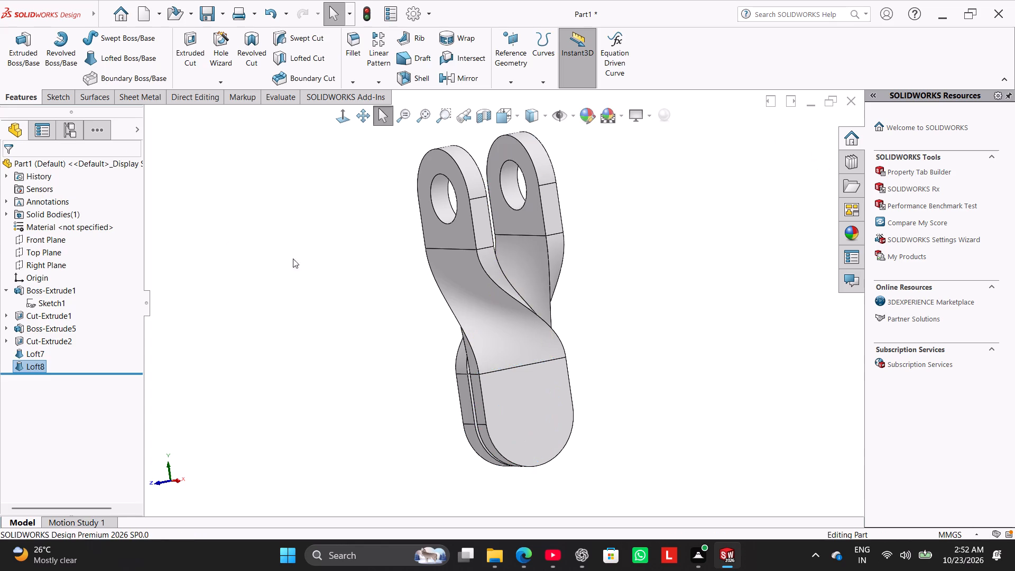
{"action": "right_click_drag", "start_coordinate": [293, 259], "coordinate": [370, 214]}
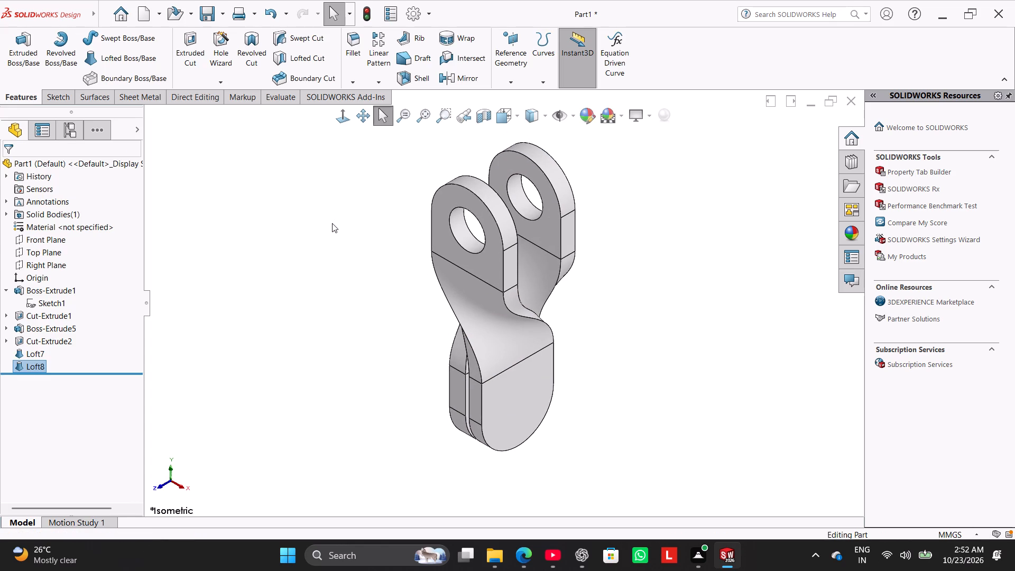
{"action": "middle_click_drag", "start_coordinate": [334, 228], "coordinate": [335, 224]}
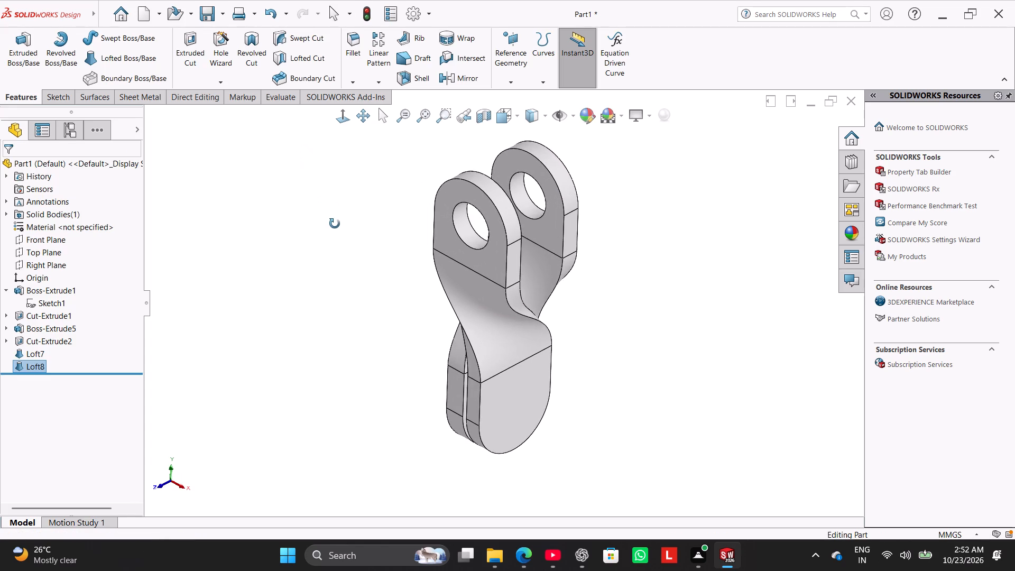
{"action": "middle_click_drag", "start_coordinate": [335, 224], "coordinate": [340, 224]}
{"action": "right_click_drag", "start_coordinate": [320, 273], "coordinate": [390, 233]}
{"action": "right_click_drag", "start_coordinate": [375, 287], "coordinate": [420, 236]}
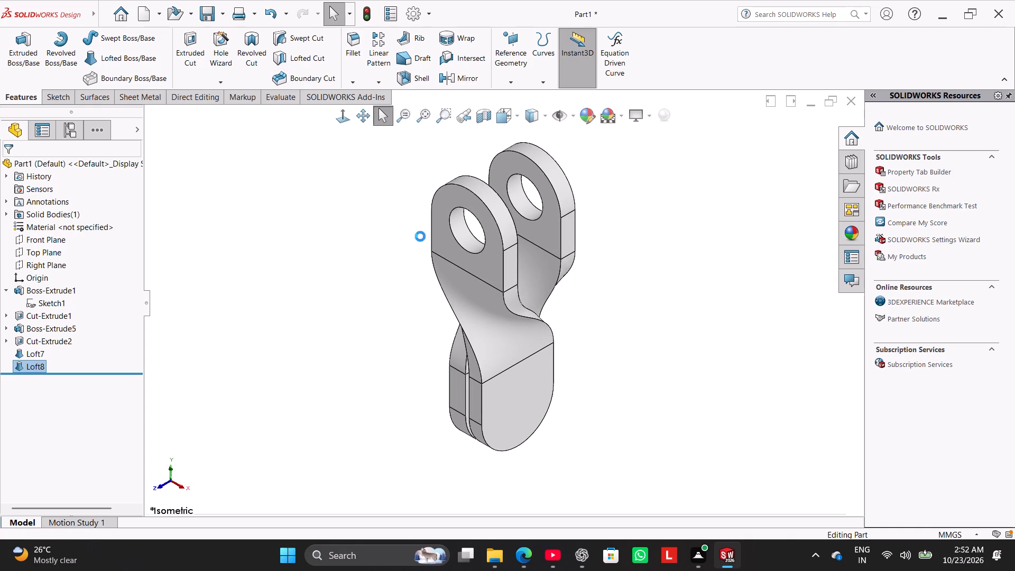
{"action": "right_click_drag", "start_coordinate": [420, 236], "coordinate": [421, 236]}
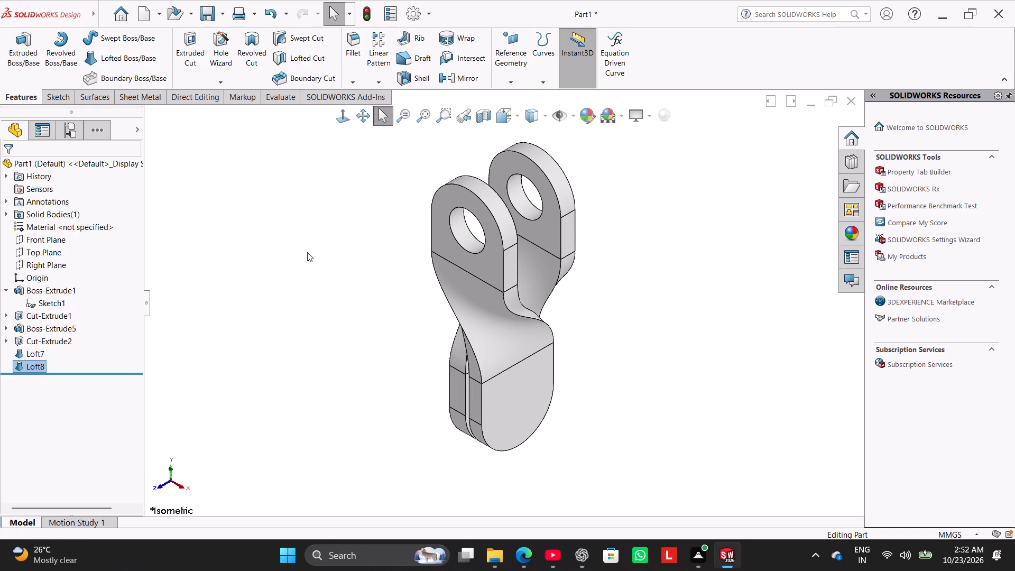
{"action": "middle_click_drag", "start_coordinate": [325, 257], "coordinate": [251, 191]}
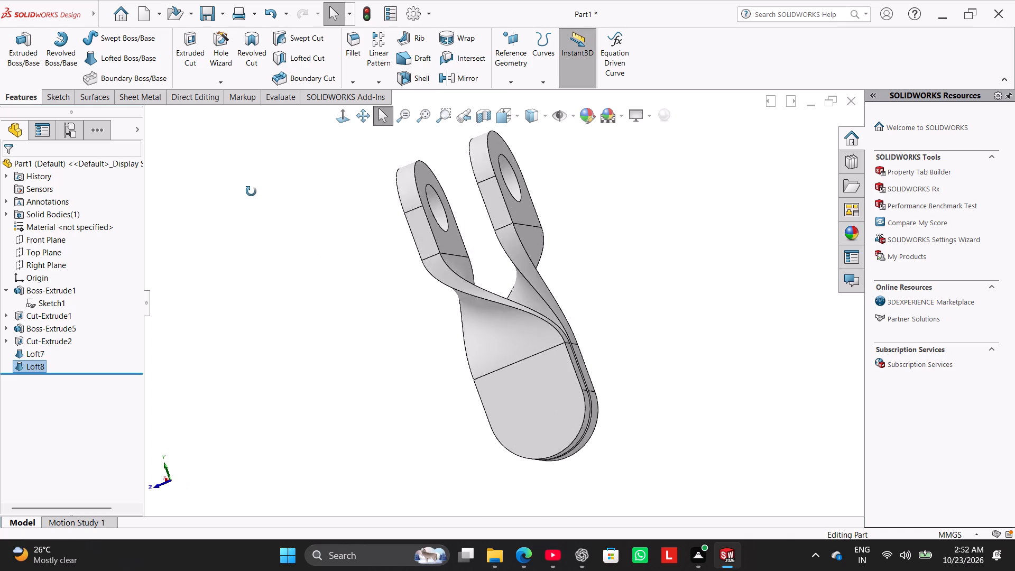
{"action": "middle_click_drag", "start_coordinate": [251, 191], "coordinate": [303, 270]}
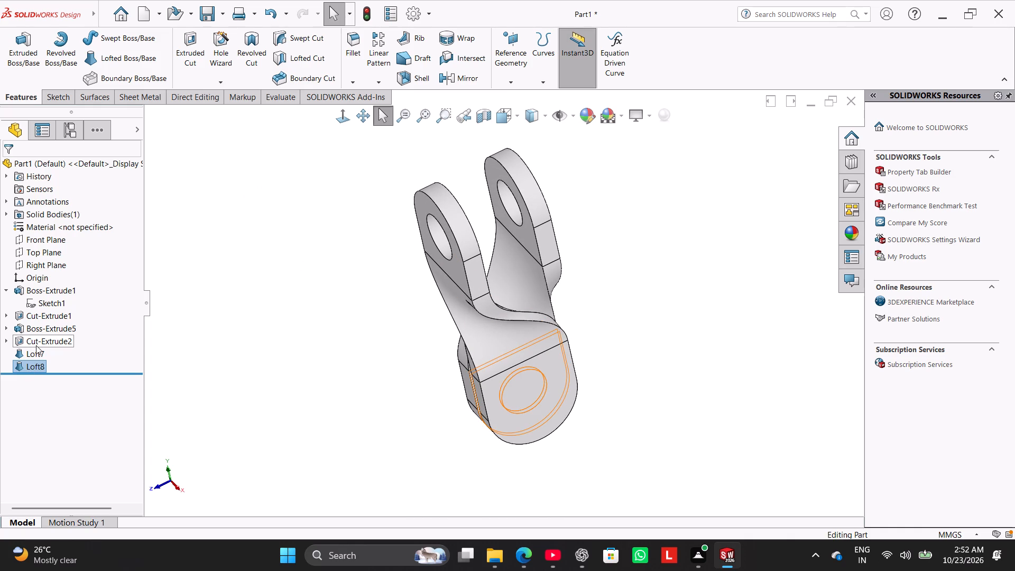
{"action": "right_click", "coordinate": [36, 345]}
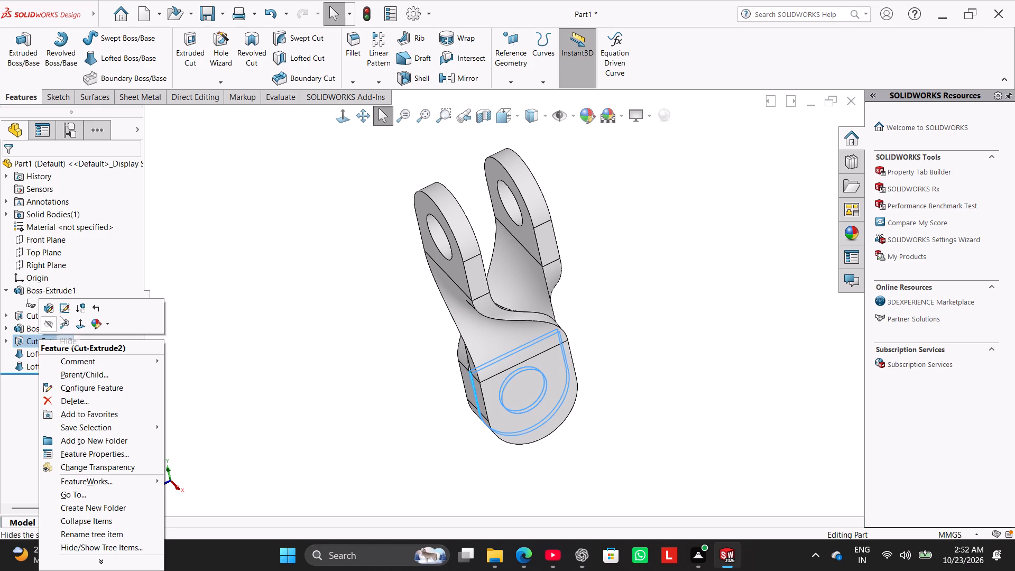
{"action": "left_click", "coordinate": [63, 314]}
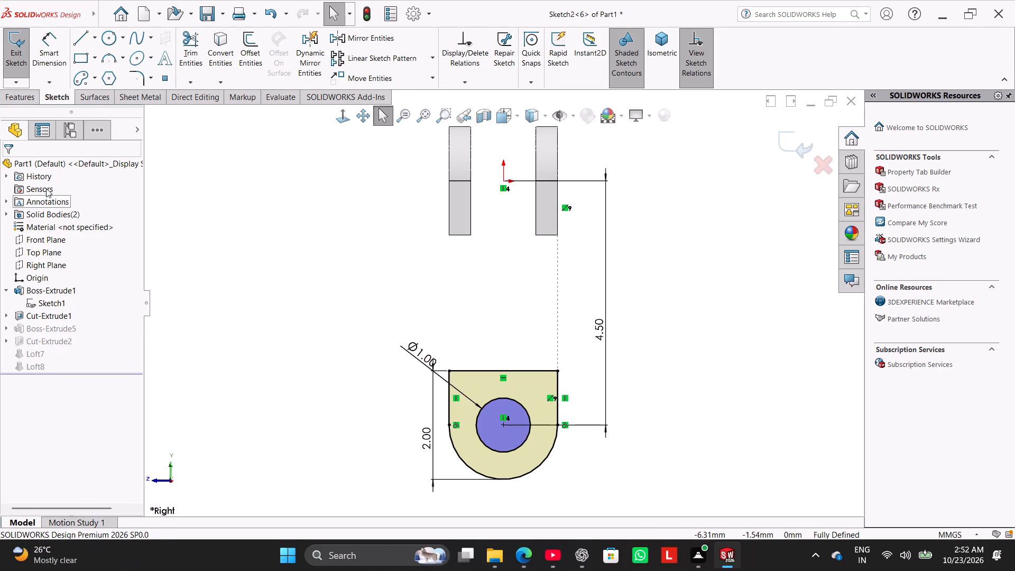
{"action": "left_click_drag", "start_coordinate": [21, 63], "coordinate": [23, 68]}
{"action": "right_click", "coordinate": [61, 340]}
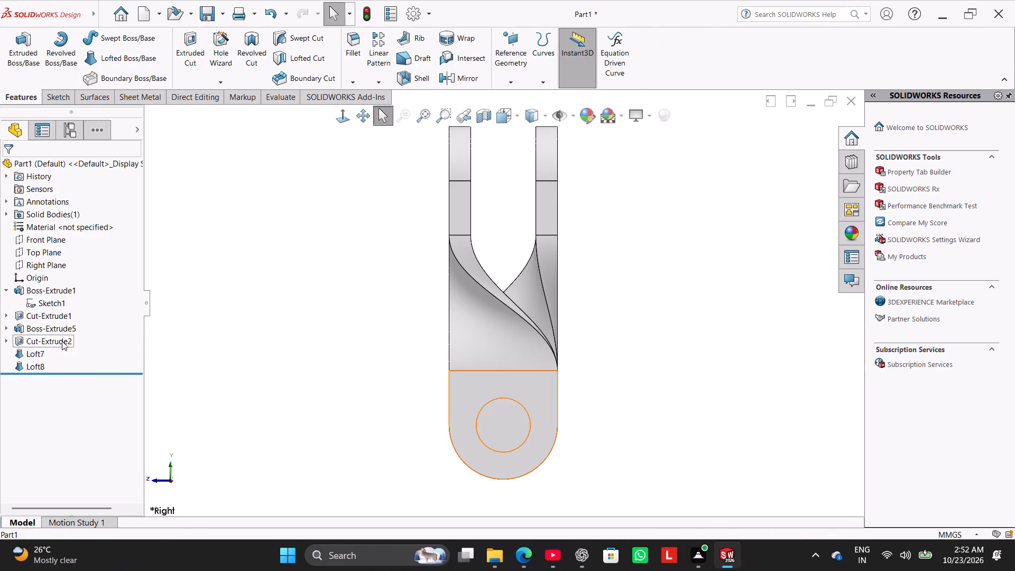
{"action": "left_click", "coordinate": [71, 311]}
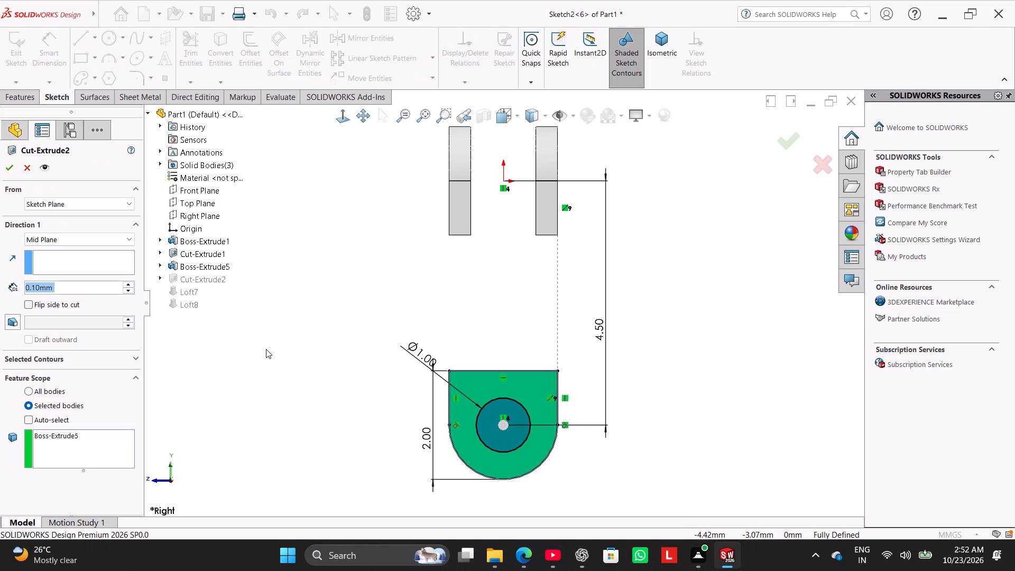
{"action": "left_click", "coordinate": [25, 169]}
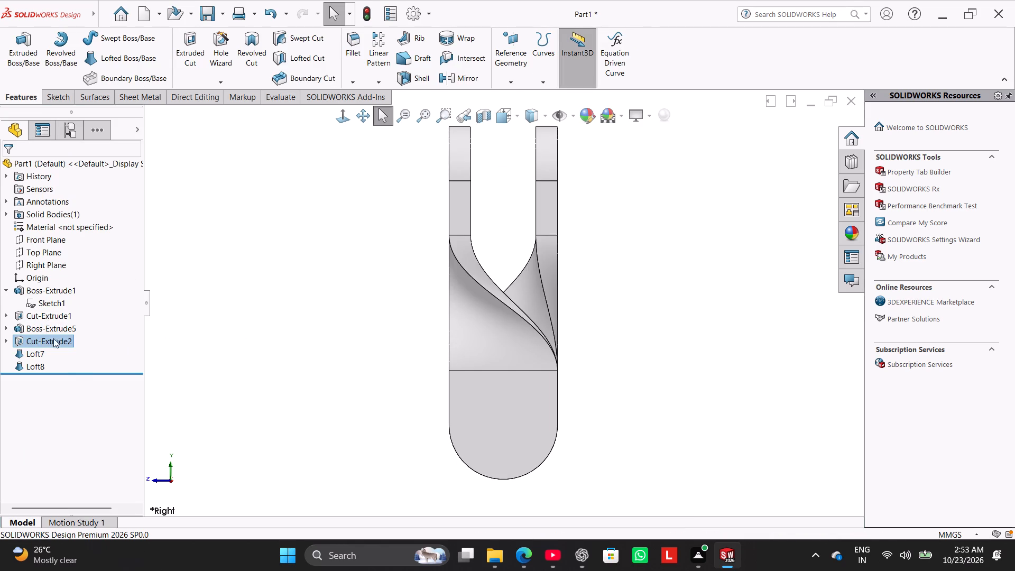
Edit the lower plates' boss extrusion and add the Ø1.00 circle to its selected contours to form the round hole.
{"action": "right_click", "coordinate": [52, 326]}
{"action": "left_click", "coordinate": [69, 297]}
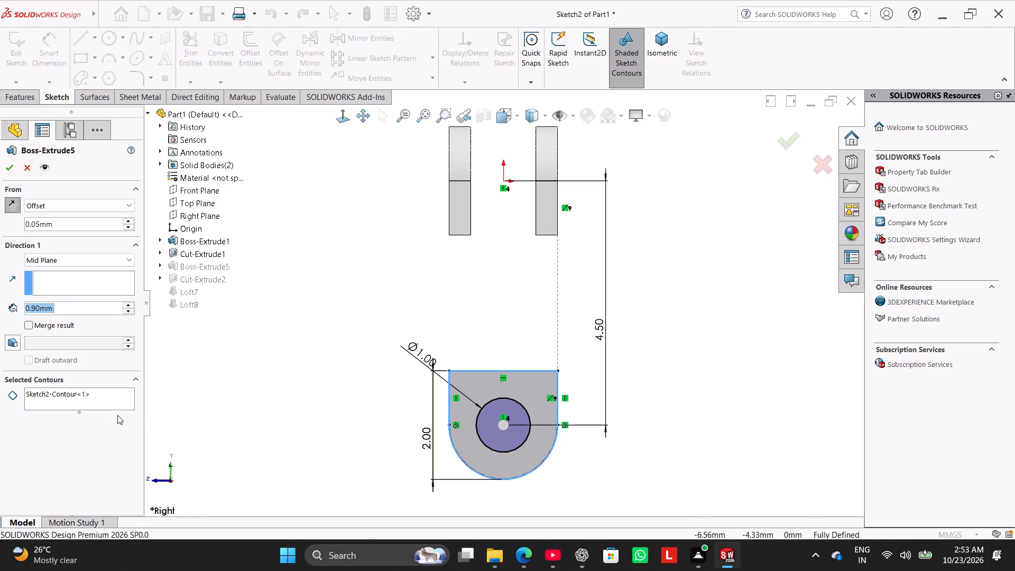
{"action": "left_click", "coordinate": [114, 404]}
{"action": "left_click", "coordinate": [490, 402]}
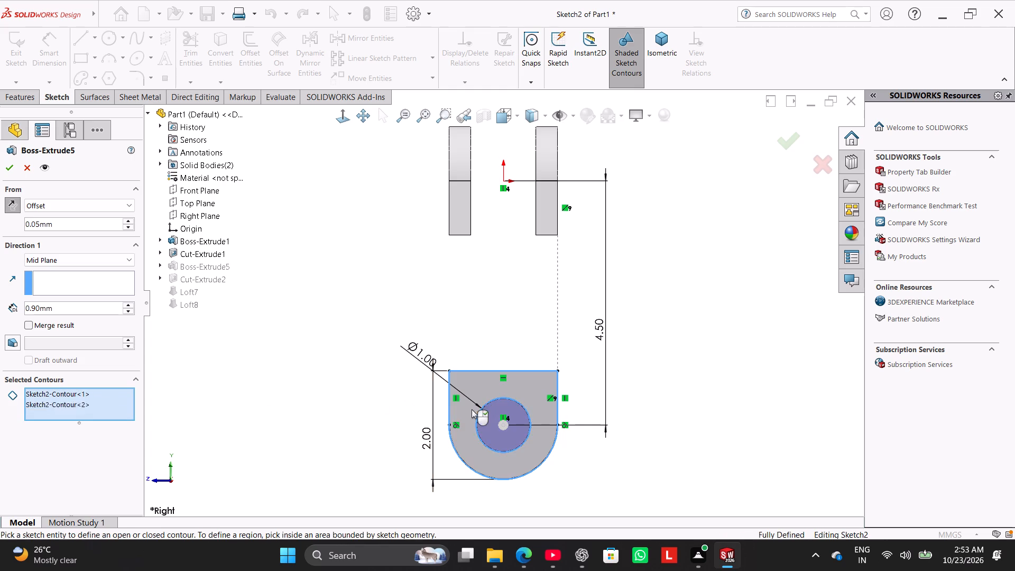
{"action": "left_click", "coordinate": [10, 173]}
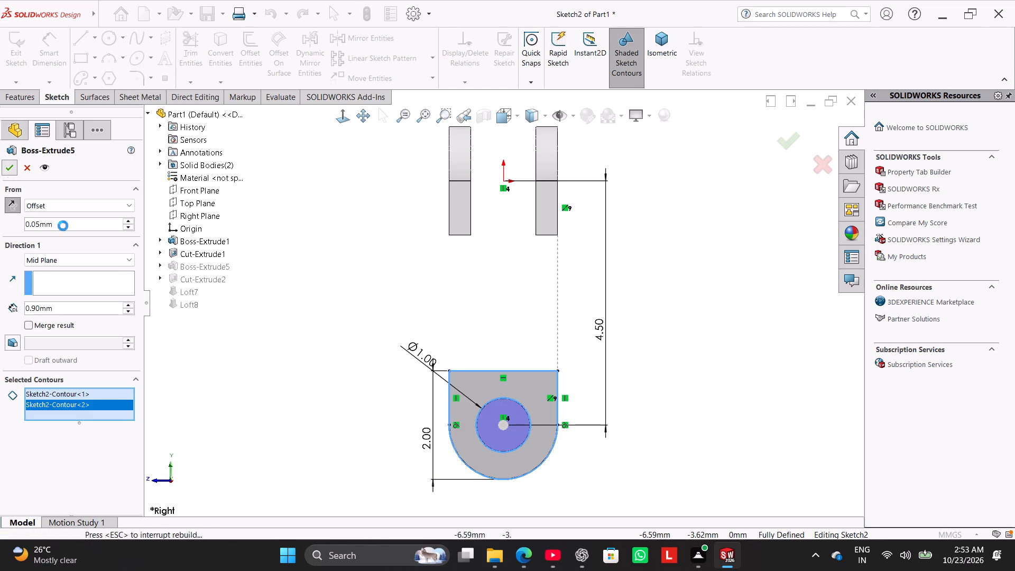
{"action": "left_click", "coordinate": [275, 325]}
{"action": "middle_click_drag", "start_coordinate": [313, 363], "coordinate": [348, 404]}
{"action": "right_click_drag", "start_coordinate": [269, 405], "coordinate": [320, 325]}
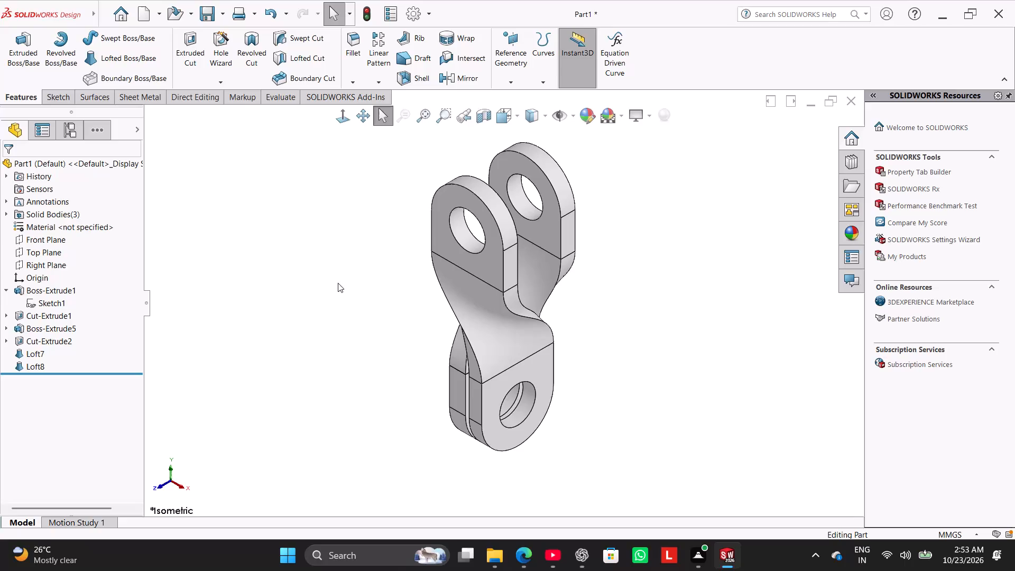
Examine the part with hidden lines visible, square to the front and to the Right Plane, and return to the shaded isometric display.
{"action": "left_click", "coordinate": [542, 119]}
{"action": "left_click", "coordinate": [539, 197]}
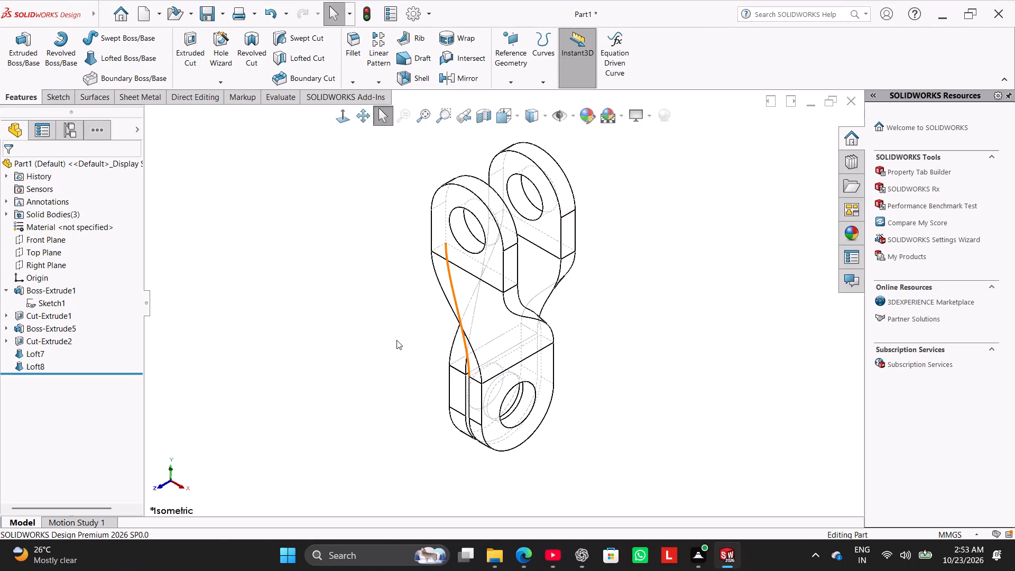
{"action": "left_click", "coordinate": [345, 120]}
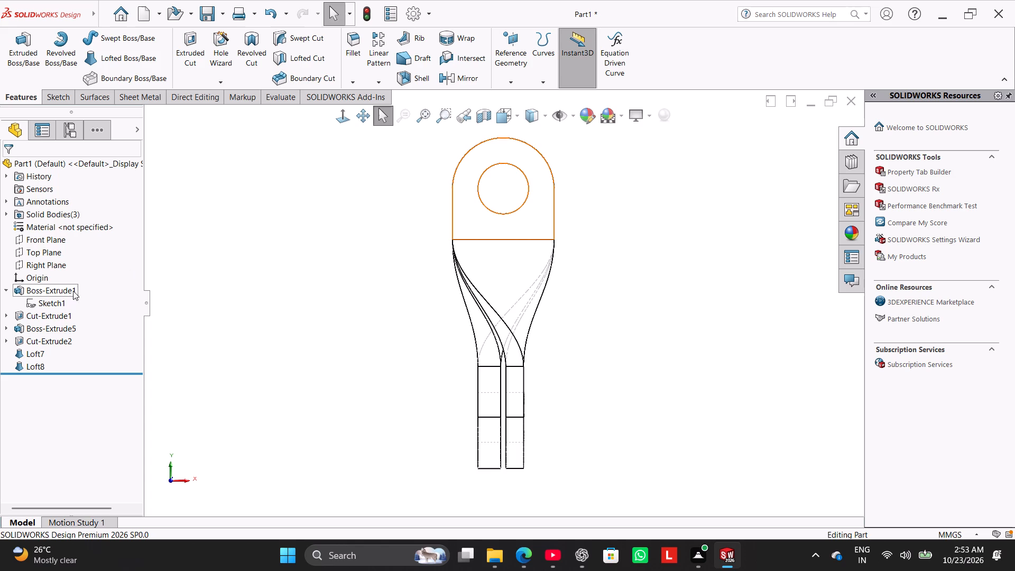
{"action": "left_click", "coordinate": [46, 266]}
{"action": "left_click", "coordinate": [339, 120]}
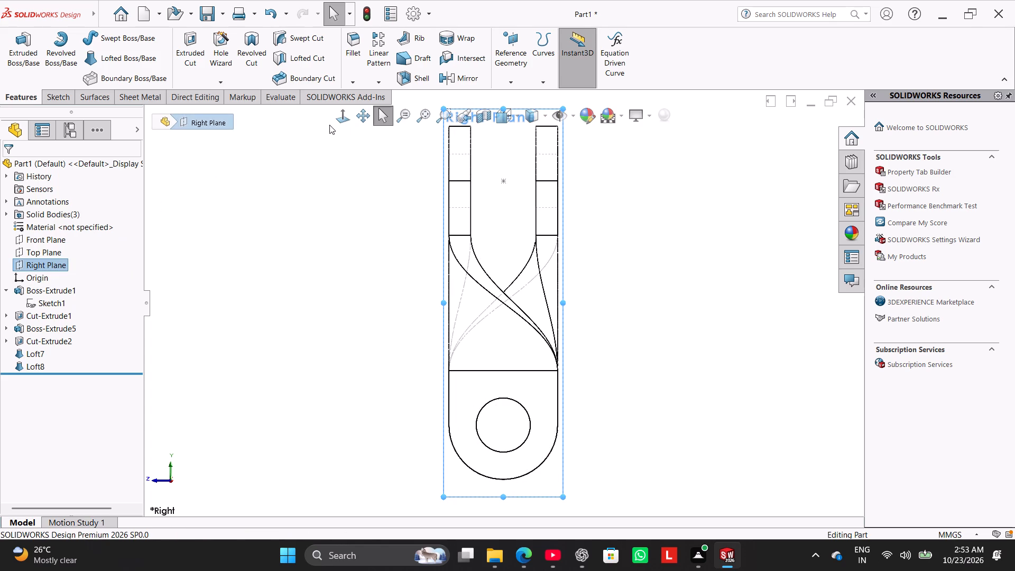
{"action": "left_click", "coordinate": [336, 119]}
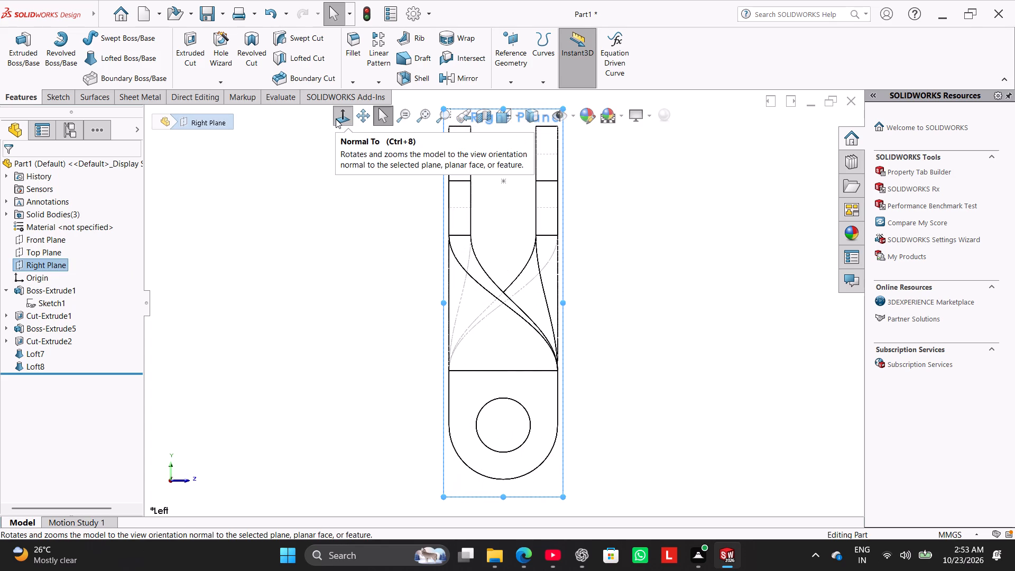
{"action": "right_click_drag", "start_coordinate": [279, 283], "coordinate": [336, 223]}
{"action": "right_click_drag", "start_coordinate": [272, 268], "coordinate": [301, 226]}
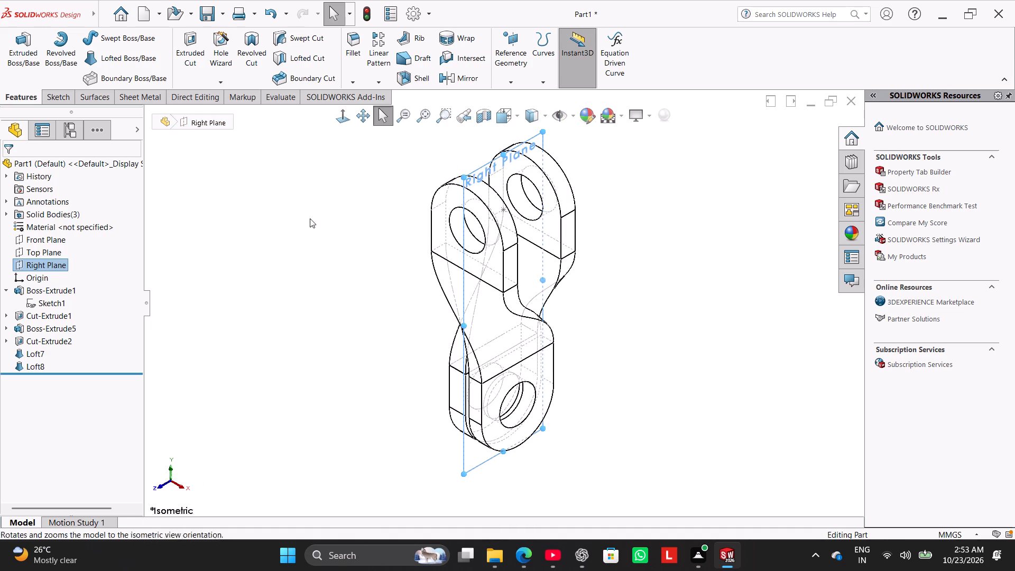
{"action": "left_click", "coordinate": [271, 255]}
{"action": "right_click_drag", "start_coordinate": [258, 281], "coordinate": [387, 178]}
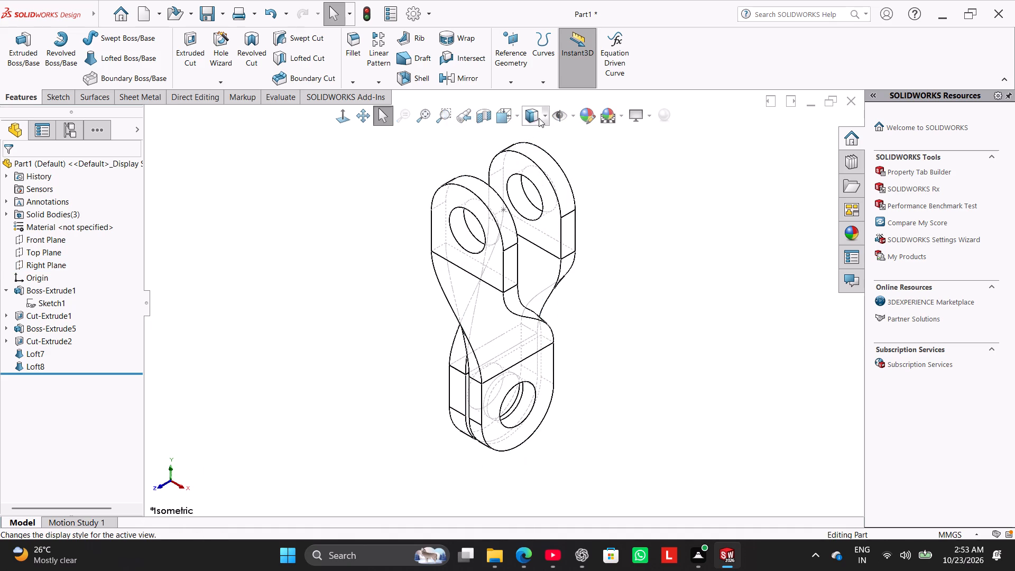
{"action": "left_click", "coordinate": [543, 119]}
{"action": "left_click", "coordinate": [539, 138]}
{"action": "right_click_drag", "start_coordinate": [287, 306], "coordinate": [365, 227]}
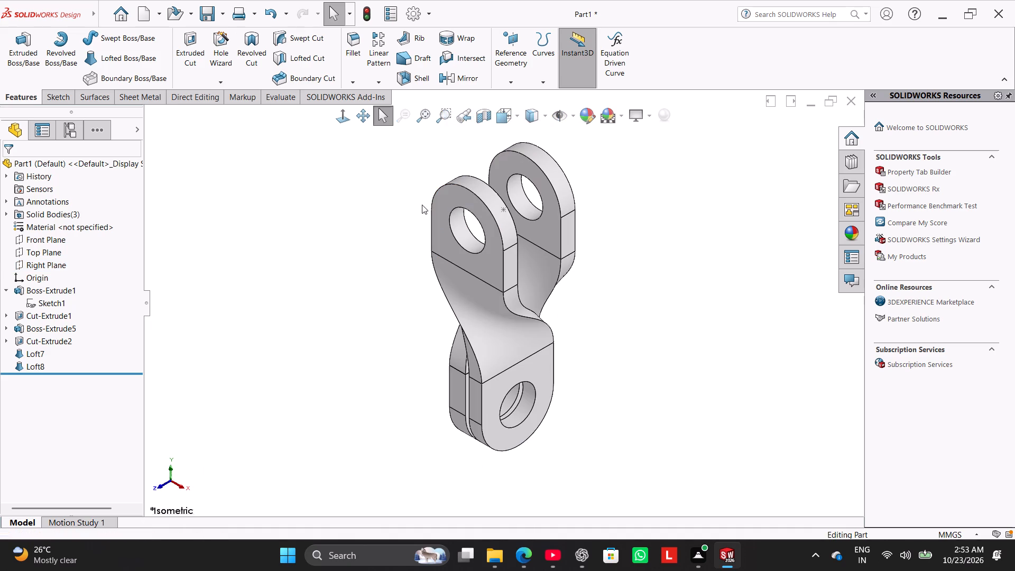
{"action": "right_click_drag", "start_coordinate": [344, 253], "coordinate": [441, 183]}
{"action": "right_click_drag", "start_coordinate": [388, 258], "coordinate": [451, 184]}
Save the part as Twisted Double-Eye Clevis Bracket in the Belt Roller Support Assembly folder, copying the run name from the ChatGPT conversation in Edge.
{"action": "left_click", "coordinate": [221, 20]}
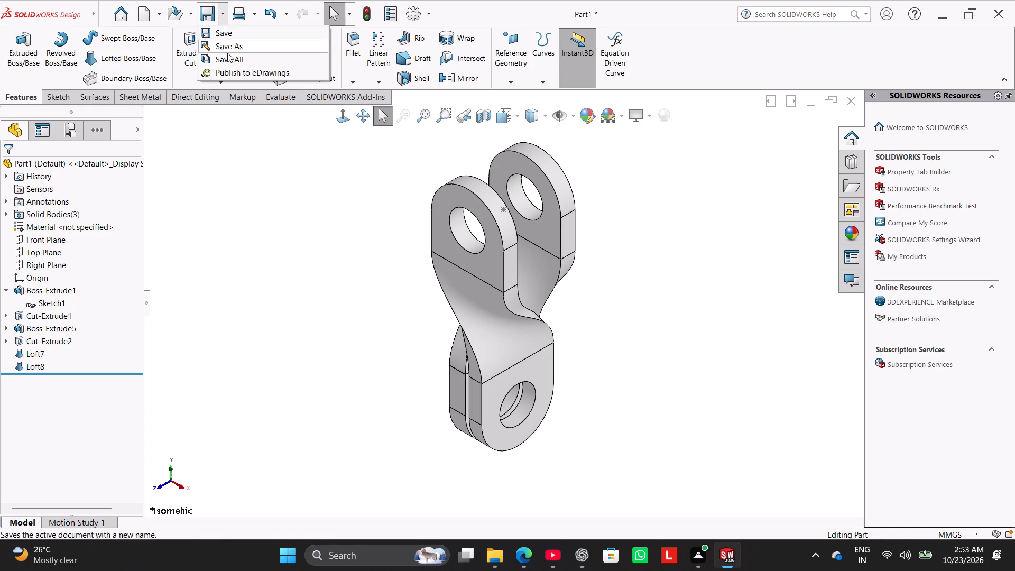
{"action": "left_click", "coordinate": [229, 50]}
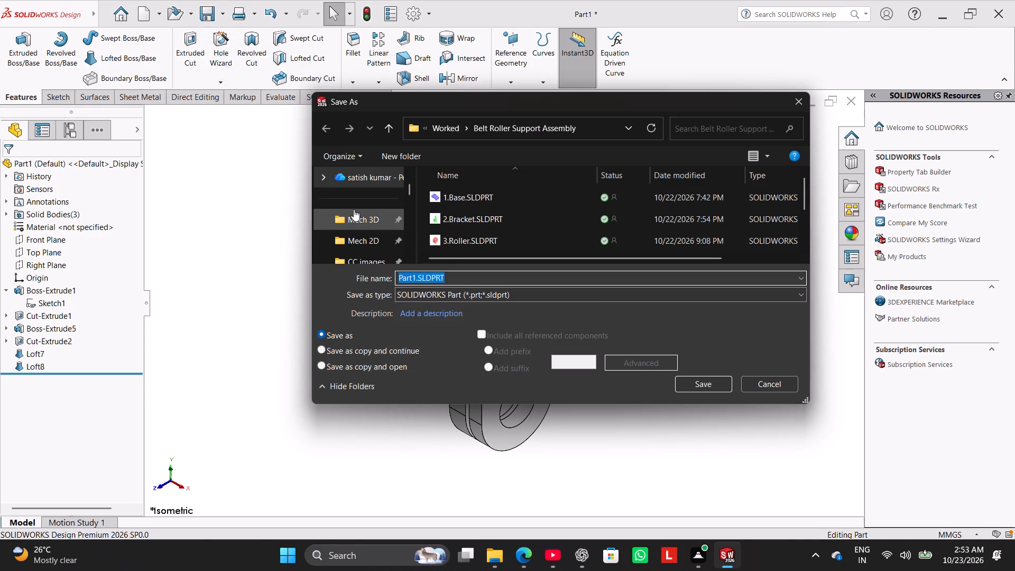
{"action": "key", "text": "ctrl+v"}
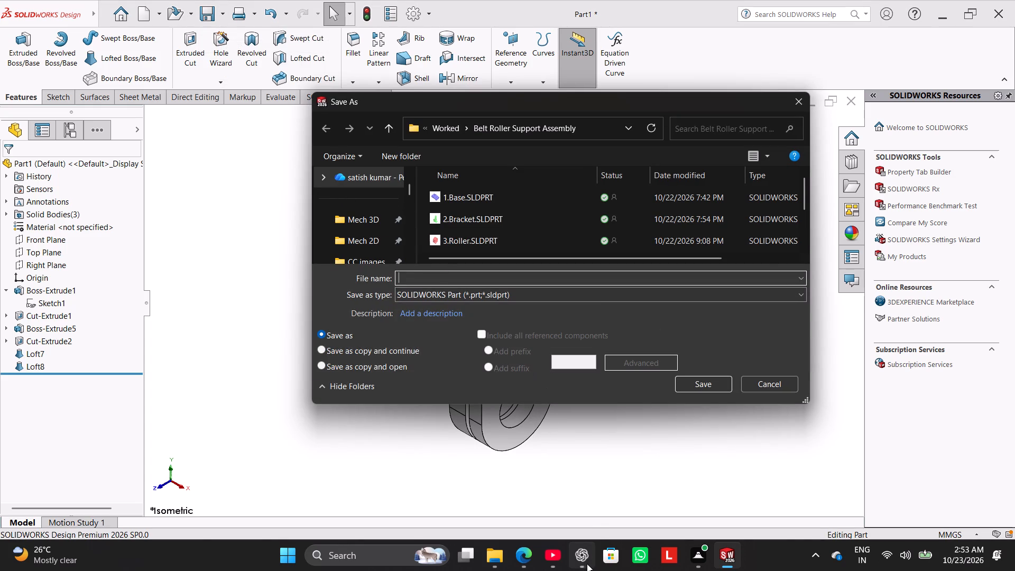
{"action": "left_click", "coordinate": [584, 561]}
{"action": "left_click", "coordinate": [855, 205]}
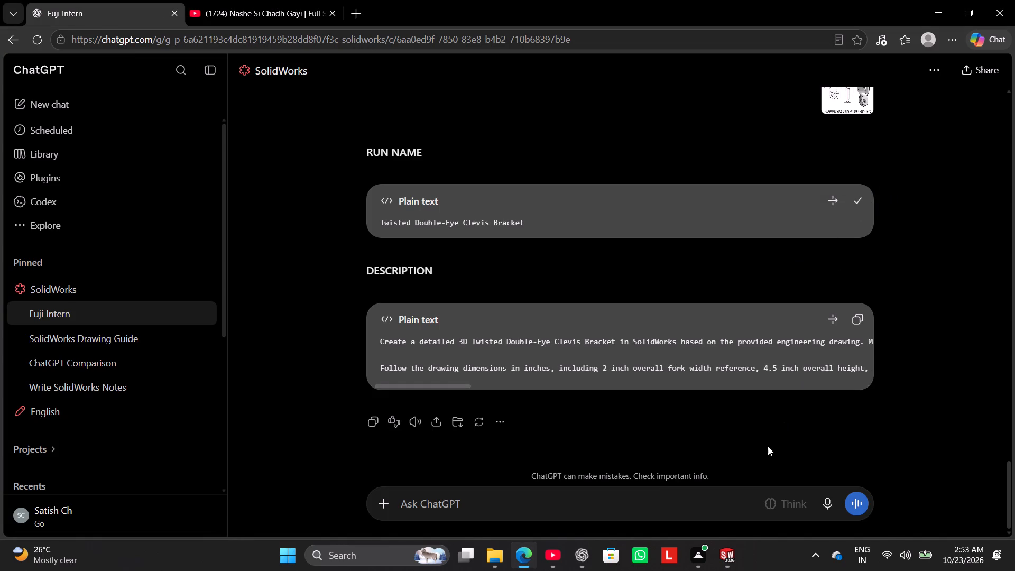
{"action": "left_click", "coordinate": [724, 557]}
{"action": "key", "text": "ctrl+v"}
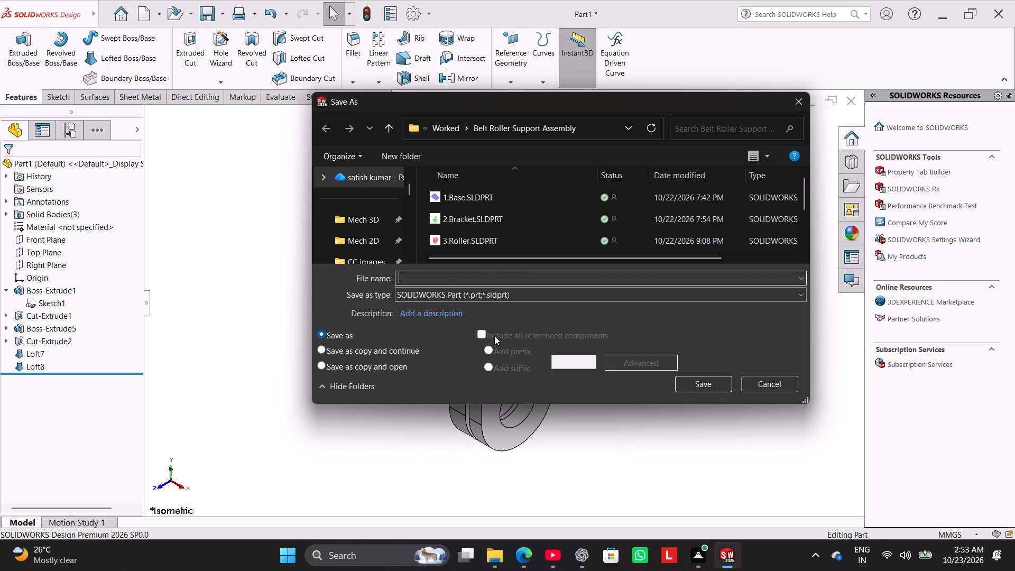
{"action": "left_click", "coordinate": [708, 388]}
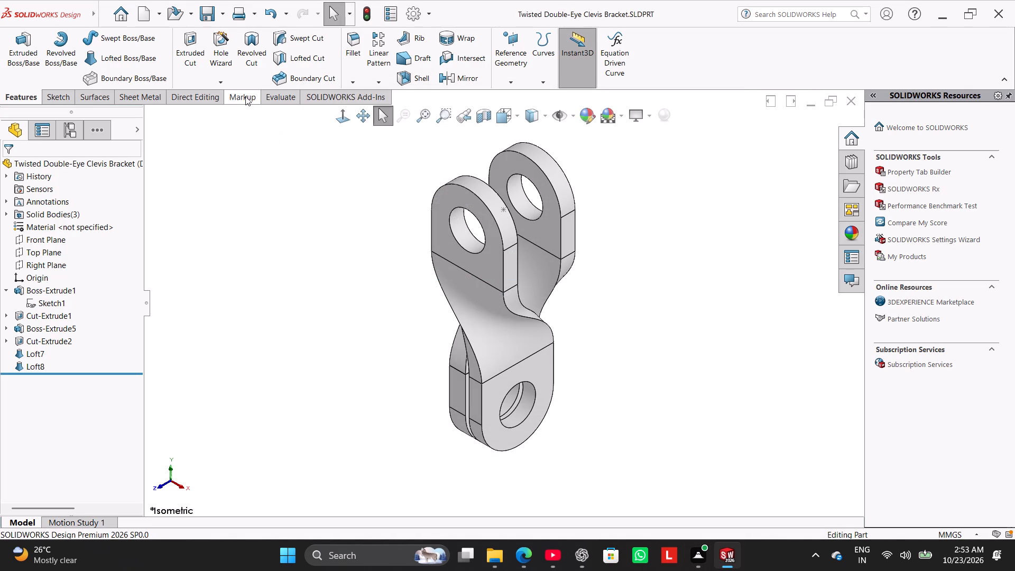
Save the bracket also as an Adobe Portable Document Format (*.pdf) file under the same name.
{"action": "left_click", "coordinate": [222, 4]}
{"action": "left_click", "coordinate": [232, 42]}
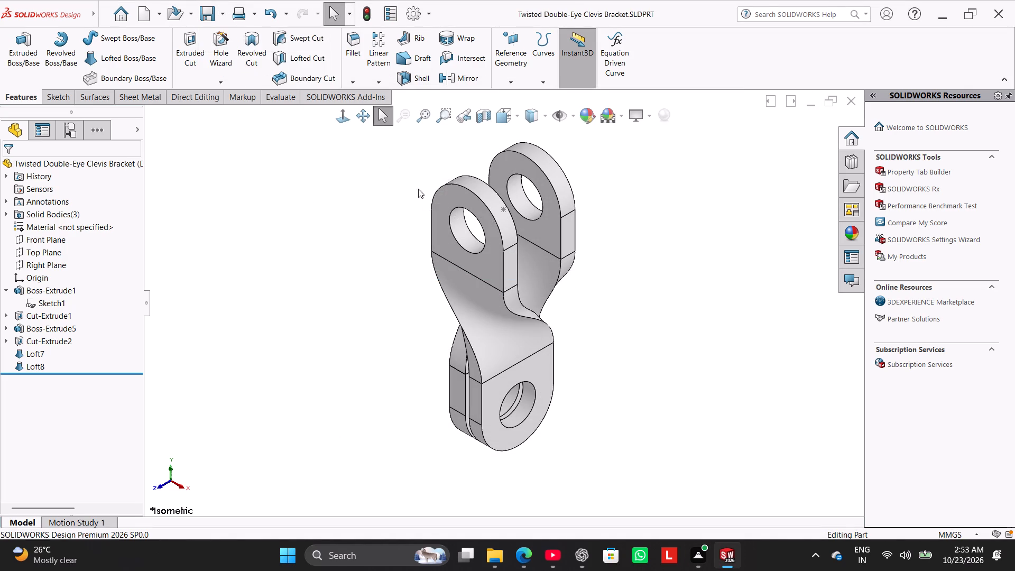
{"action": "left_click", "coordinate": [505, 297]}
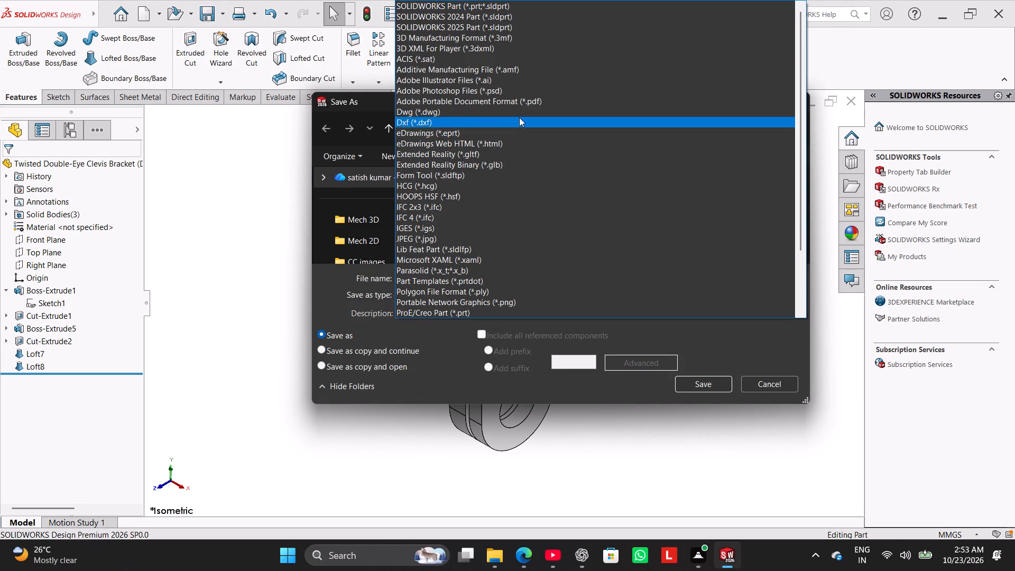
{"action": "left_click", "coordinate": [526, 104]}
{"action": "left_click", "coordinate": [696, 402]}
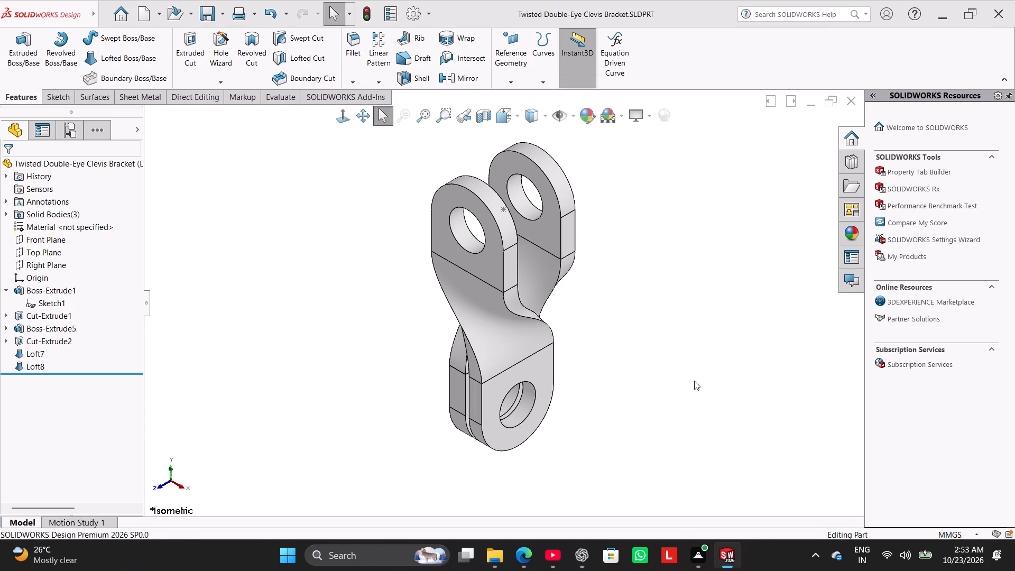
Close the Twisted Double-Eye Clevis Bracket part document.
{"action": "left_click", "coordinate": [851, 104]}
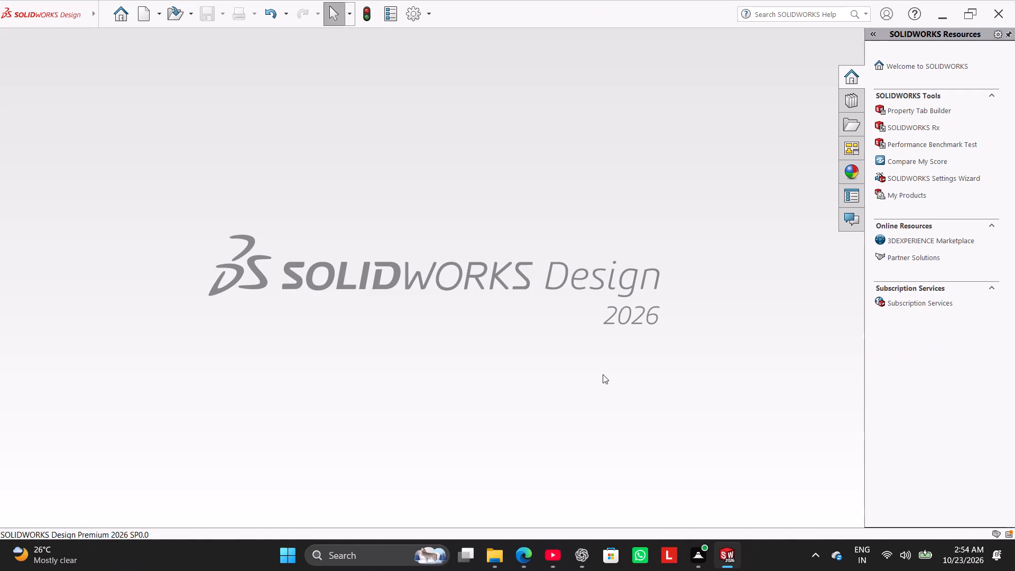